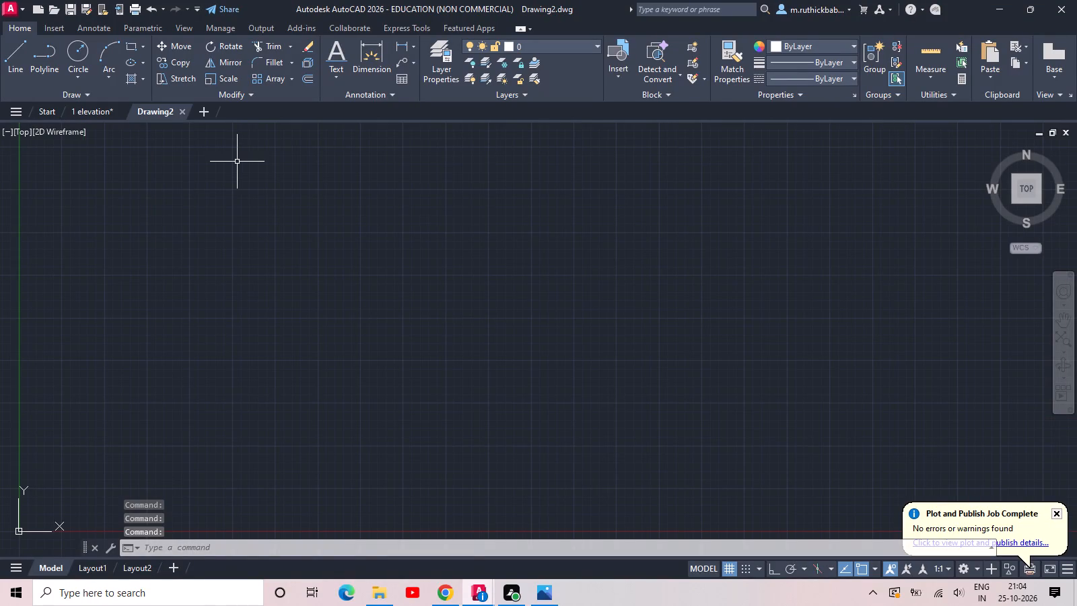
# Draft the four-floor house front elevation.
# Save the new drawing under the name 4 FLOOR ELEVATION.
pyautogui.hotkey('ctrl', 's')
pyautogui.press('4')
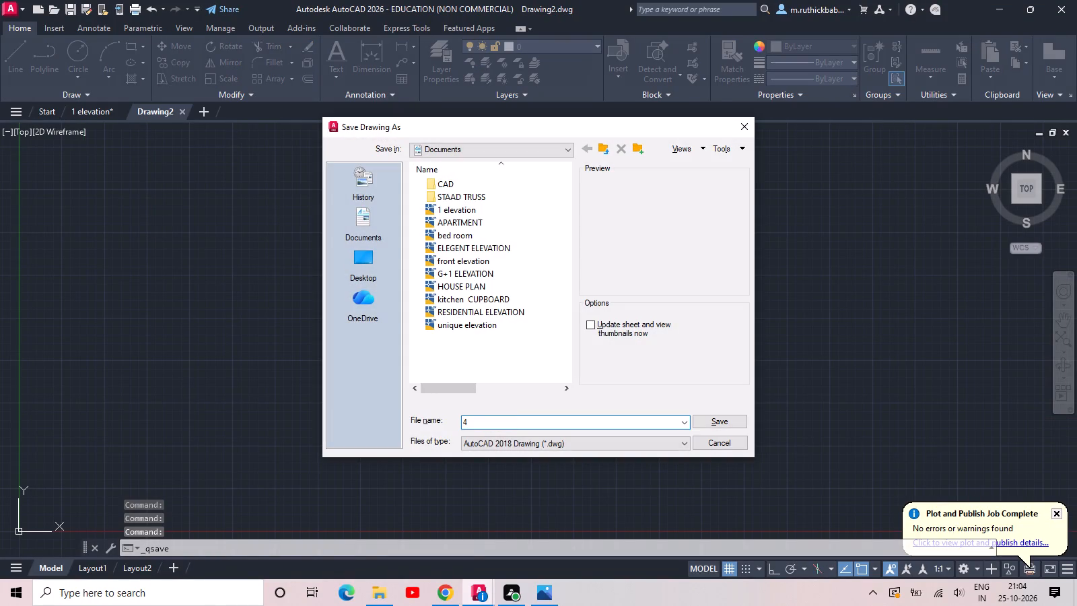
pyautogui.press('space')
pyautogui.write('FLOOR')
pyautogui.press('space')
pyautogui.write('ELEVATION')
pyautogui.press('Return')
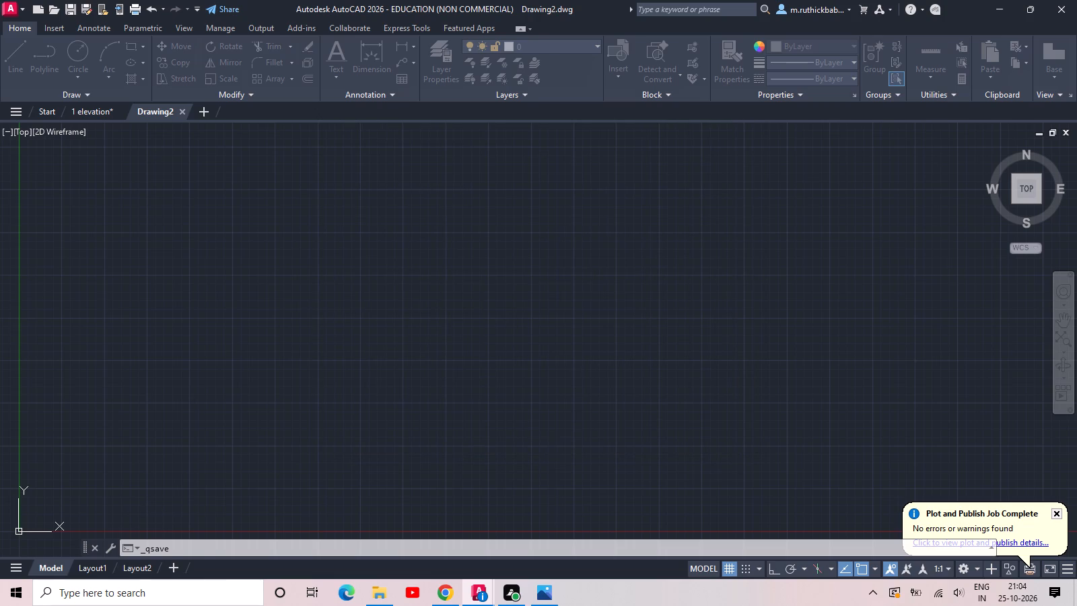
pyautogui.click(1059, 514)
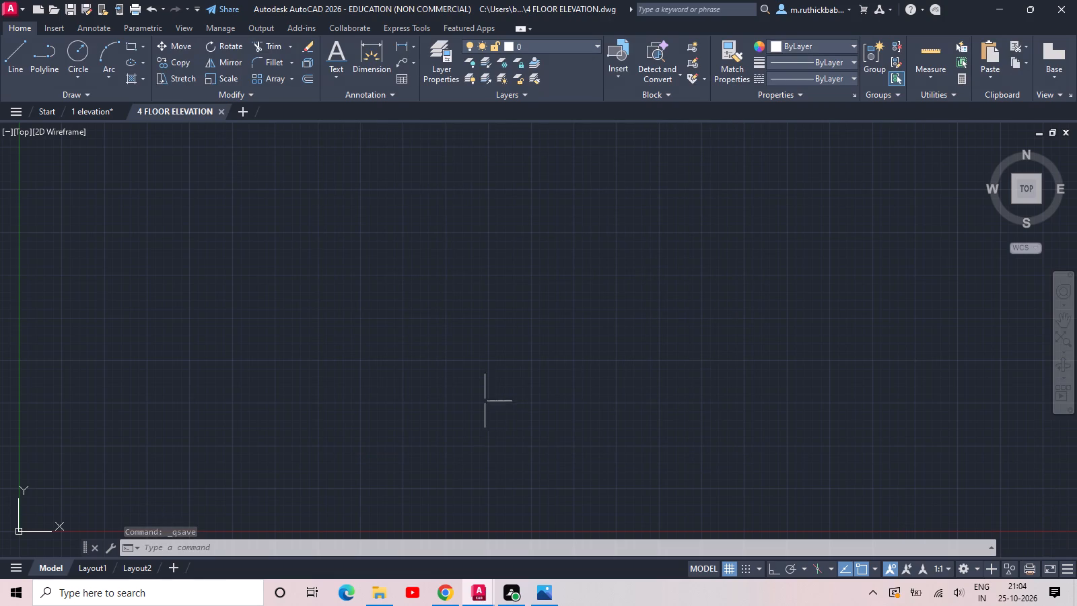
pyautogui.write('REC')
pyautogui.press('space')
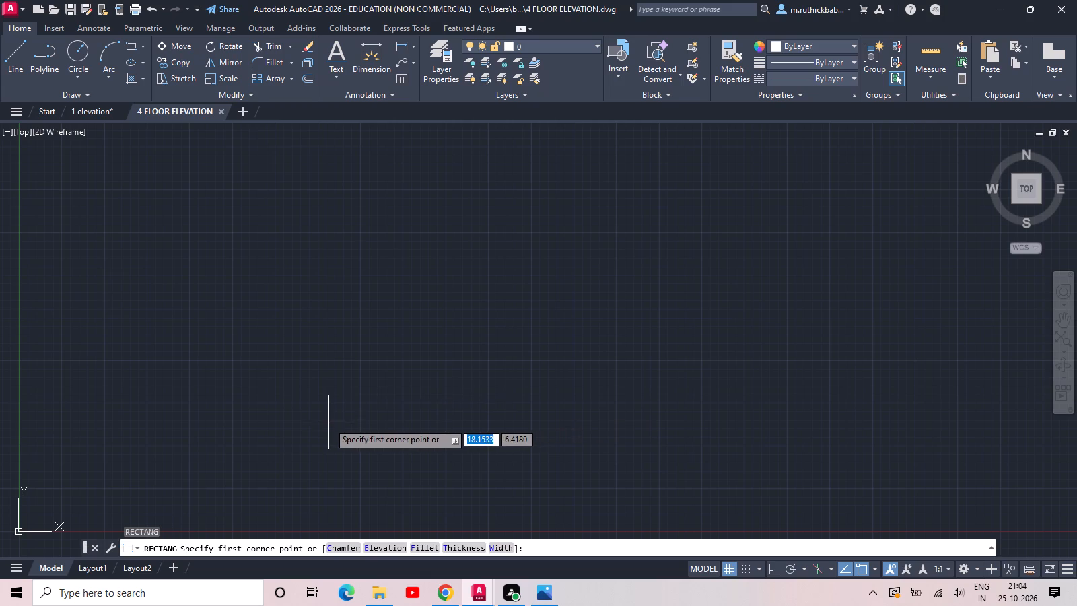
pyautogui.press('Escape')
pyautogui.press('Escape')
# Set the drawing's length units to Engineering with a precision of 0'-0".
pyautogui.press('u')
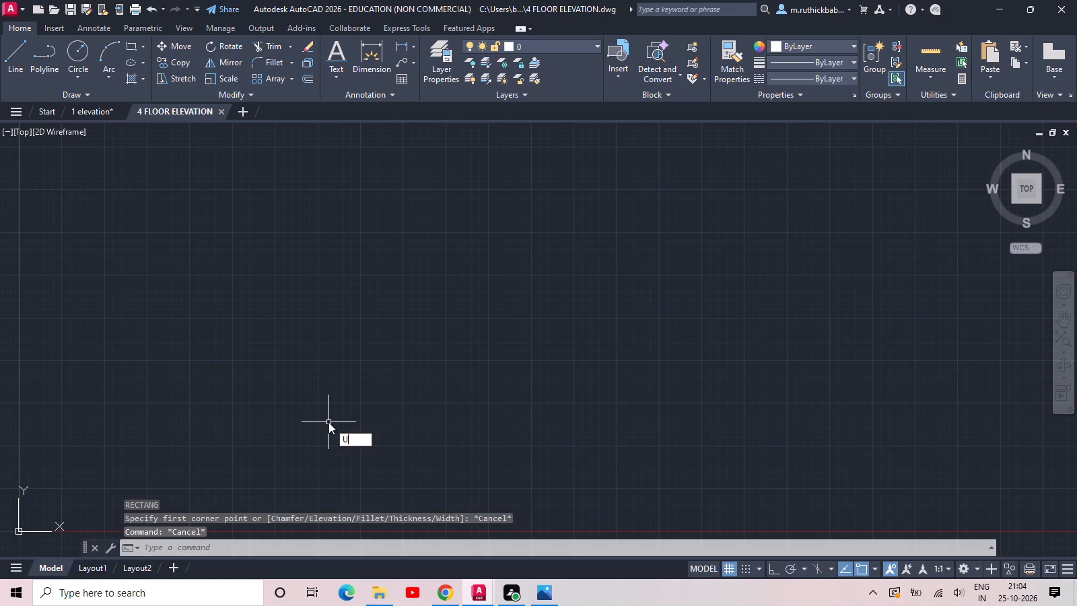
pyautogui.press('n')
pyautogui.press('space')
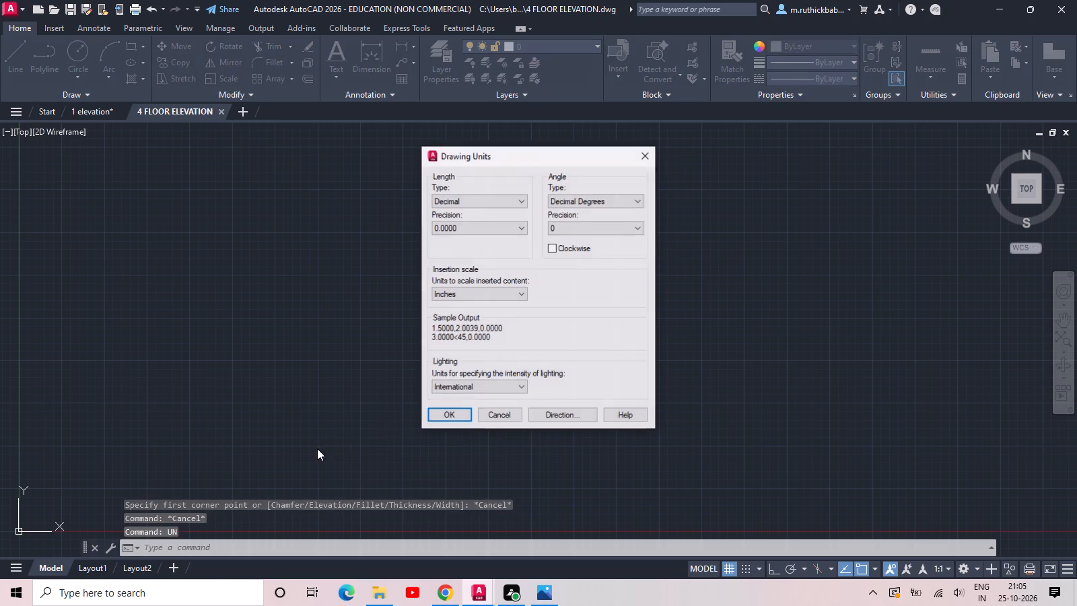
pyautogui.click(460, 196)
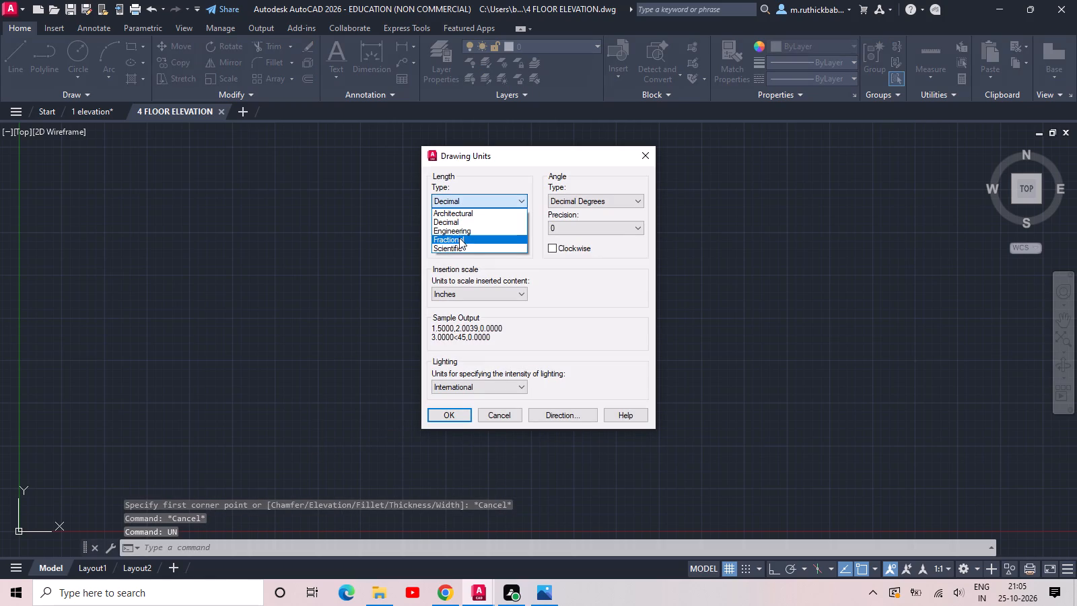
pyautogui.click(460, 233)
pyautogui.click(468, 228)
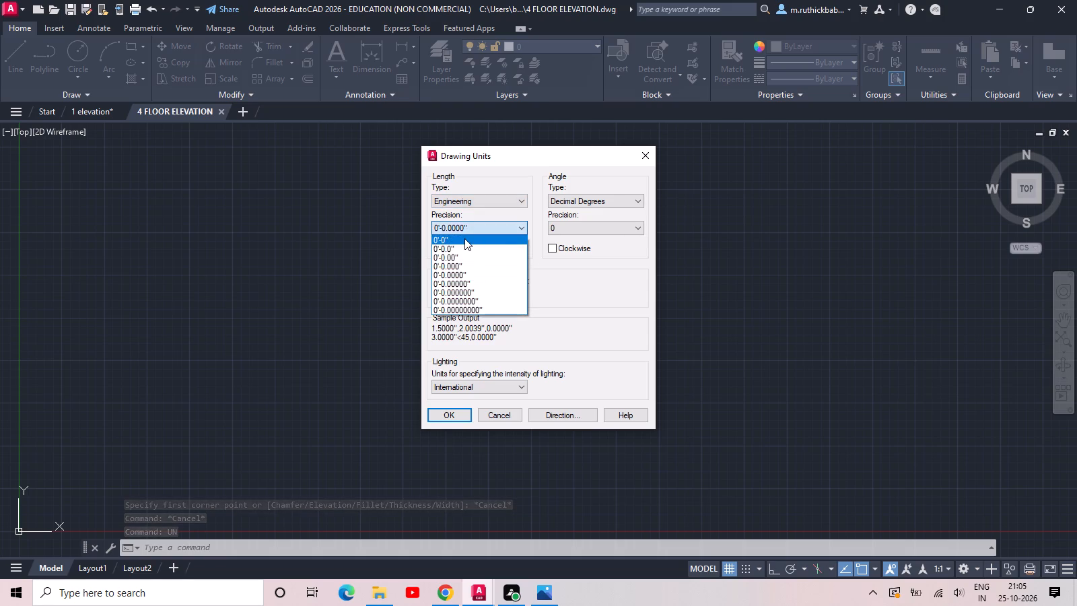
pyautogui.click(464, 238)
pyautogui.click(446, 417)
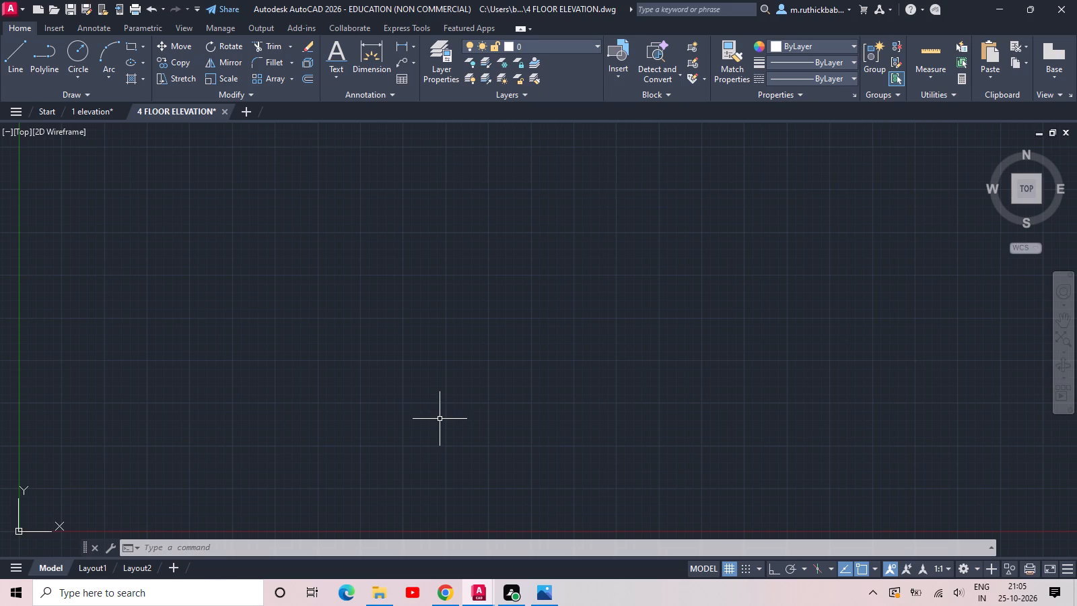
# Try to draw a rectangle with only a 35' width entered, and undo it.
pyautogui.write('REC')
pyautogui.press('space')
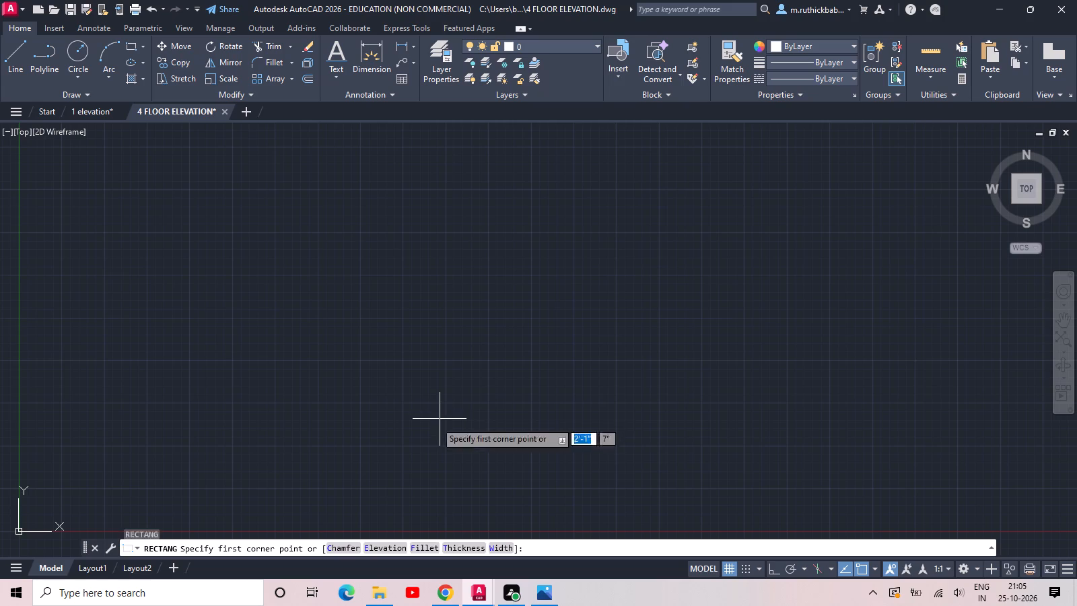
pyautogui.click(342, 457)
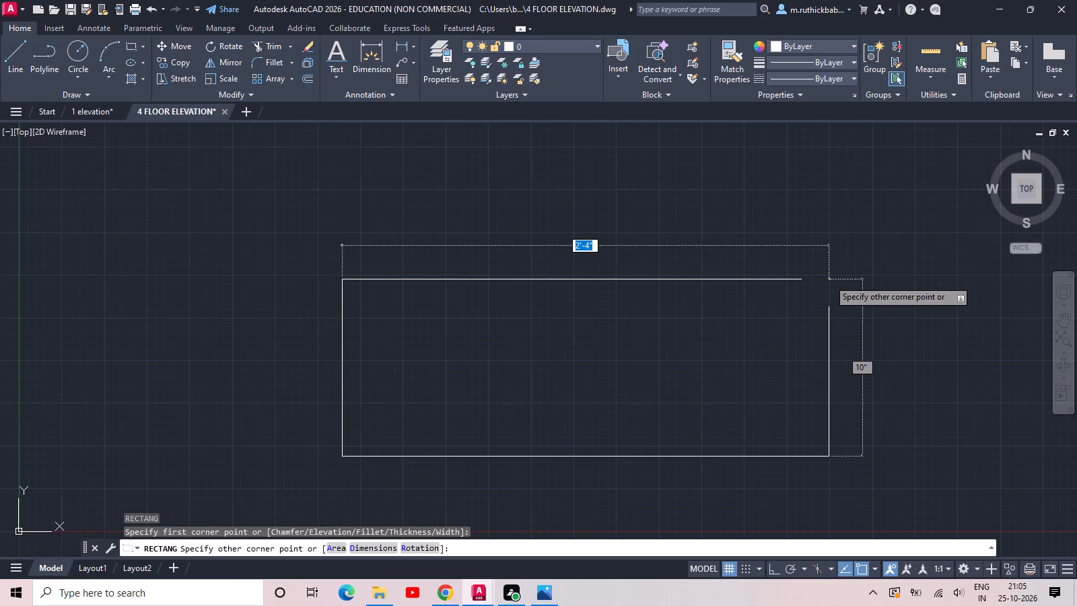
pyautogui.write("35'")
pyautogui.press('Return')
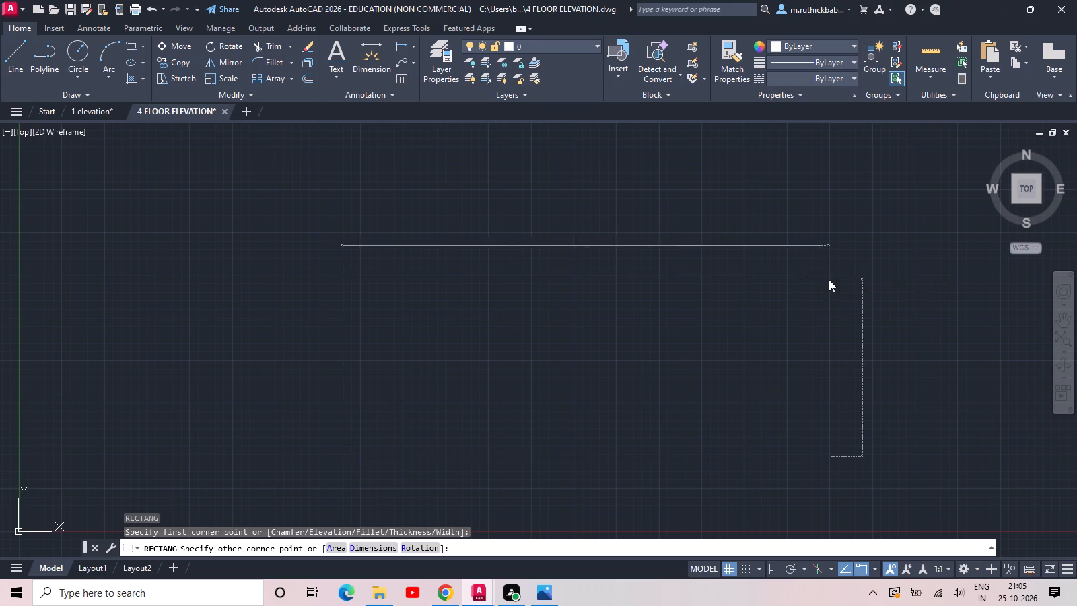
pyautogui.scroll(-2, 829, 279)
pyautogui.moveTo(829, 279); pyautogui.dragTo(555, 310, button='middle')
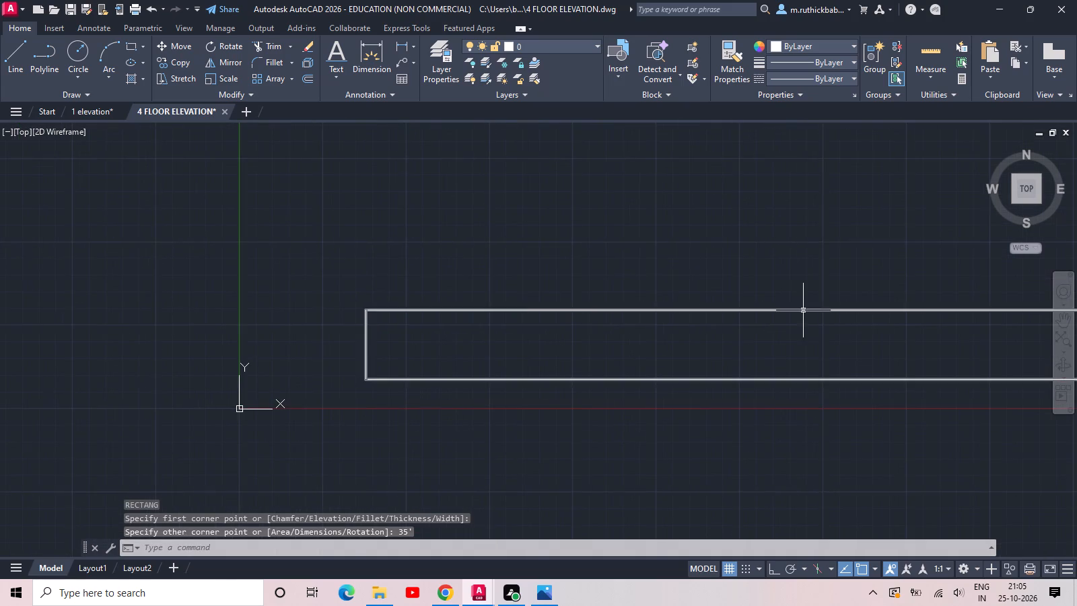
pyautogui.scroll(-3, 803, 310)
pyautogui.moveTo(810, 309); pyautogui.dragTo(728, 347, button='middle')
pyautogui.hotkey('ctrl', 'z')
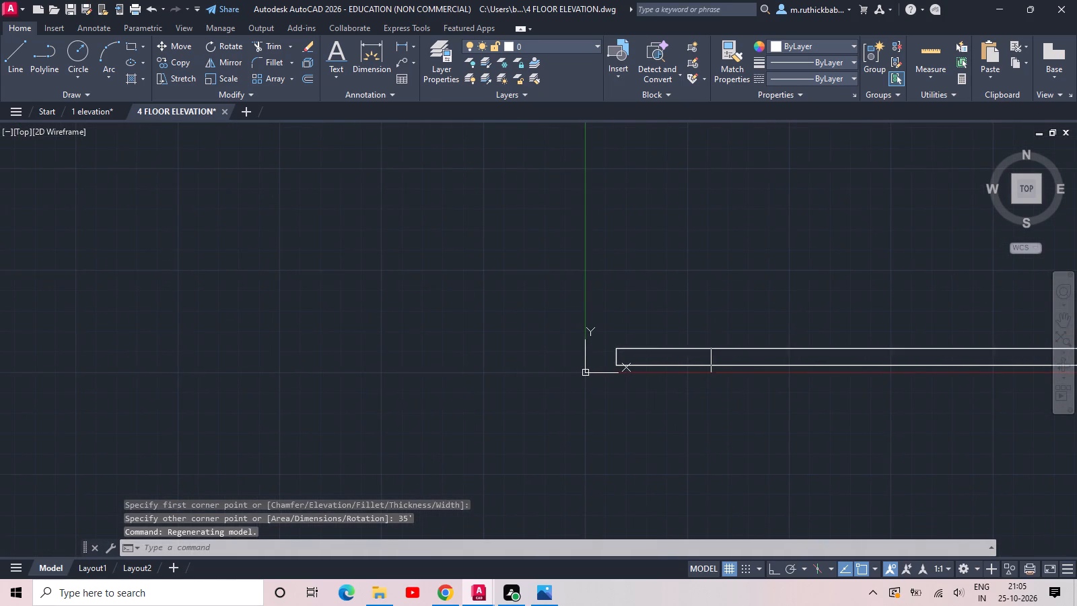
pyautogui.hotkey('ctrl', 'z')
# Draw a rectangle 35' wide and 10' high just above and beside the origin.
pyautogui.write('REC')
pyautogui.press('space')
pyautogui.click(434, 404)
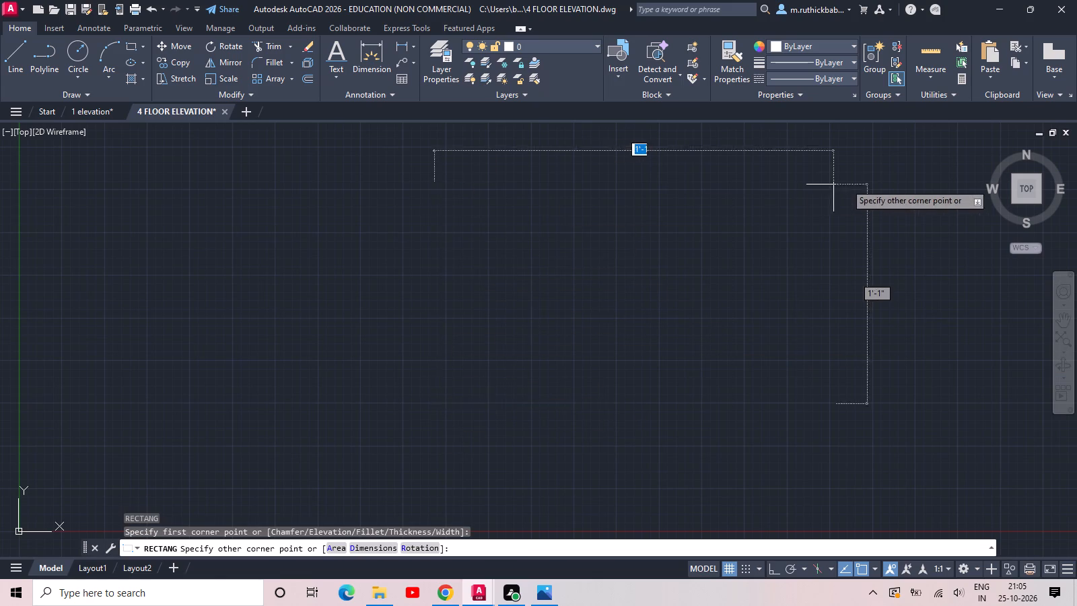
pyautogui.moveTo(864, 183); pyautogui.dragTo(592, 255, button='middle')
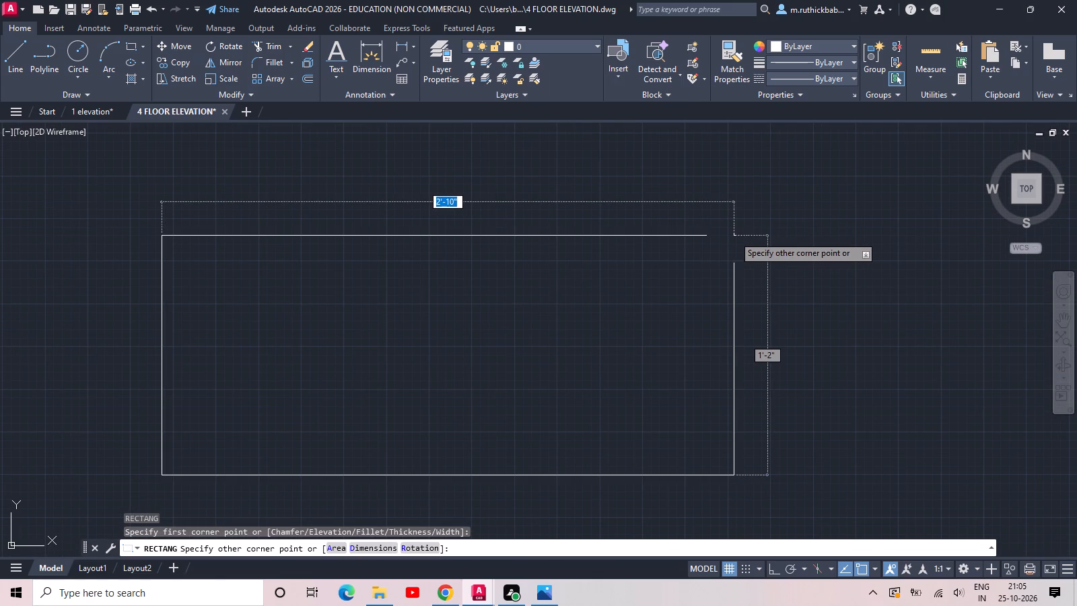
pyautogui.write("35'")
pyautogui.press('Tab')
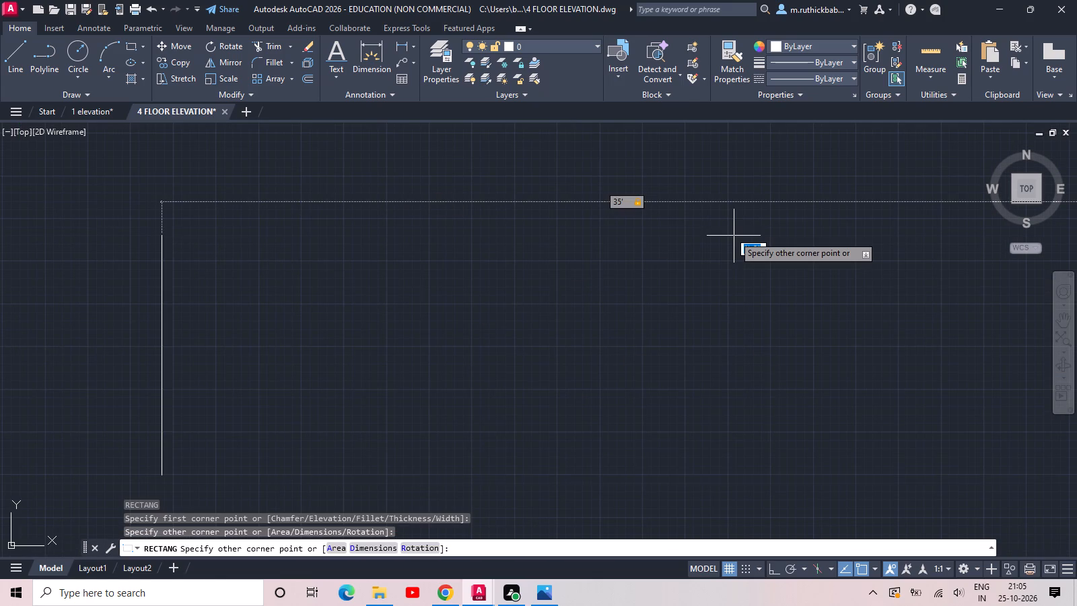
pyautogui.scroll(-6, 734, 236)
pyautogui.moveTo(766, 250); pyautogui.dragTo(359, 324, button='middle')
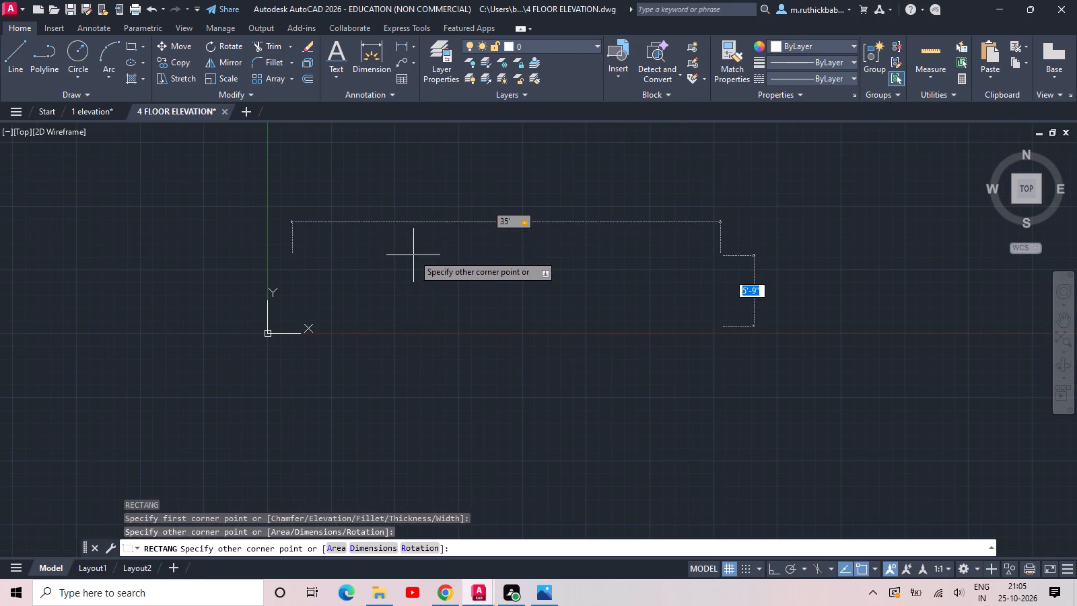
pyautogui.write("10'")
pyautogui.press('Return')
pyautogui.moveTo(456, 221); pyautogui.dragTo(412, 247, button='middle')
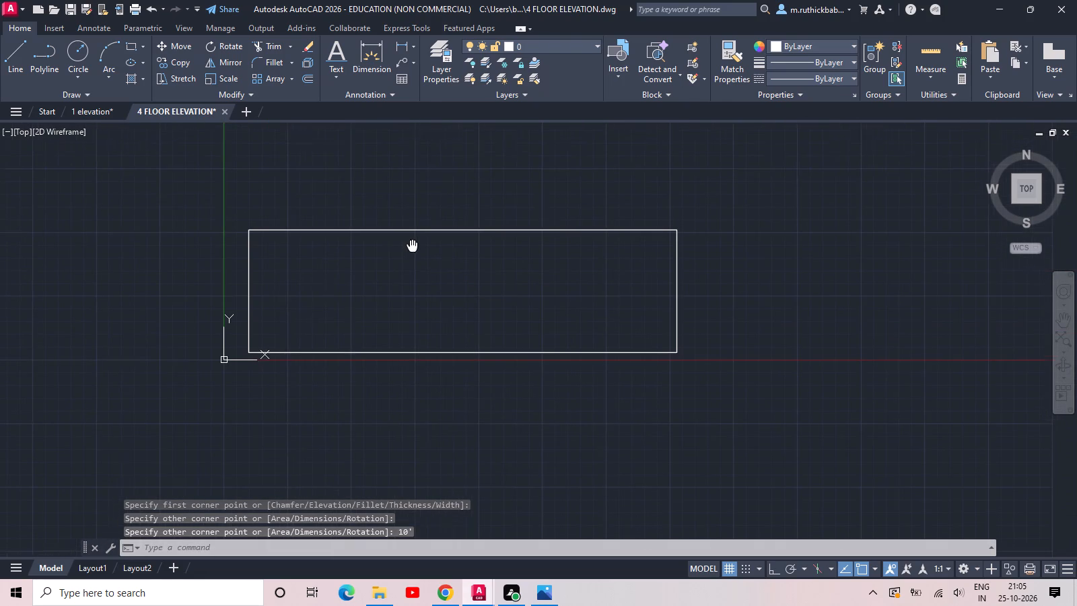
pyautogui.moveTo(412, 247); pyautogui.dragTo(410, 249, button='middle')
# Move the UCS origin away from the rectangle to a free point below and left of it.
pyautogui.click(230, 349)
pyautogui.click(190, 381)
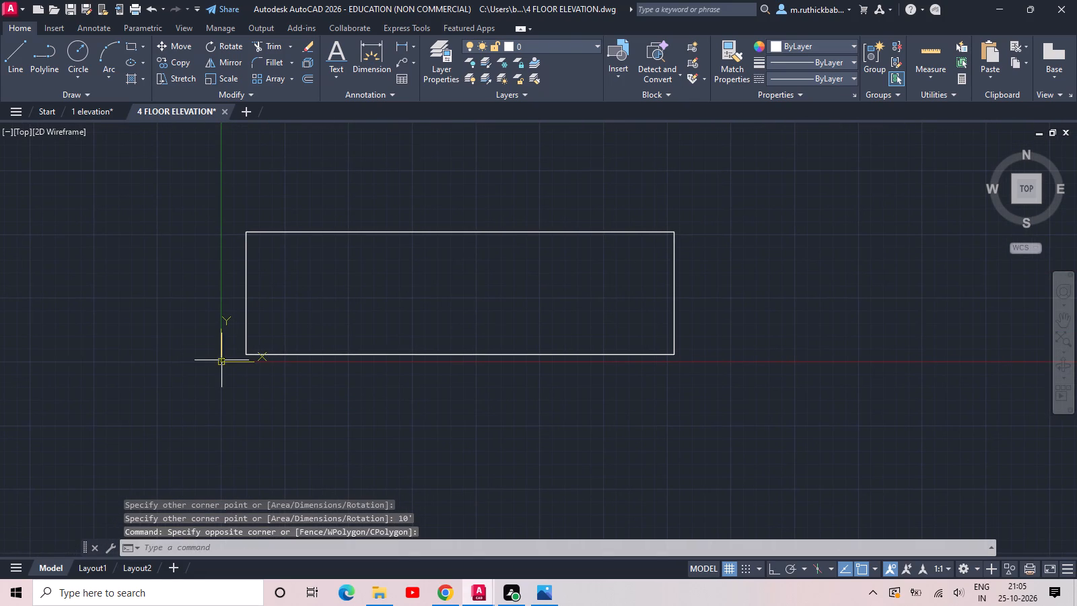
pyautogui.click(218, 360)
pyautogui.click(217, 361)
pyautogui.click(222, 362)
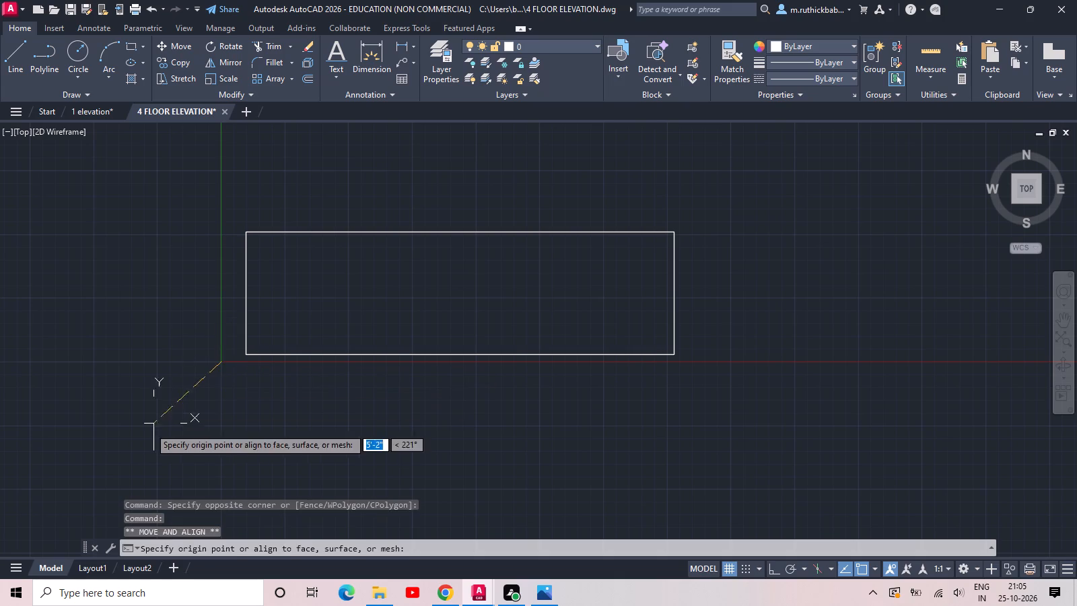
pyautogui.click(100, 444)
pyautogui.press('Escape')
# Offset the rectangle 12" to the inside.
pyautogui.moveTo(323, 349); pyautogui.dragTo(195, 410, button='middle')
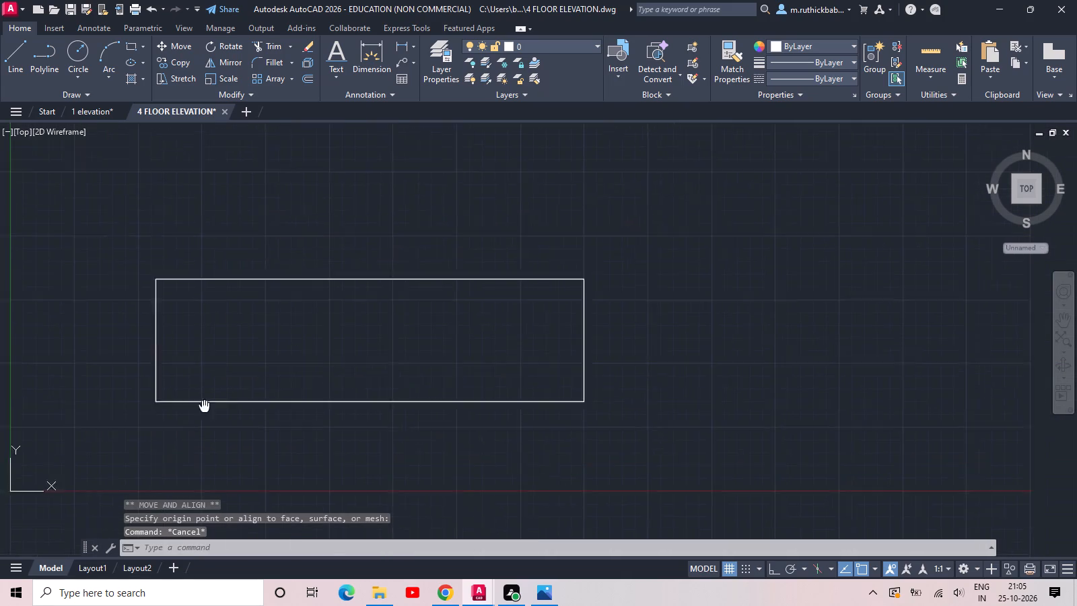
pyautogui.moveTo(195, 410); pyautogui.dragTo(158, 422, button='middle')
pyautogui.moveTo(250, 424); pyautogui.dragTo(360, 407, button='middle')
pyautogui.scroll(1, 359, 407)
pyautogui.moveTo(358, 407); pyautogui.dragTo(419, 404, button='middle')
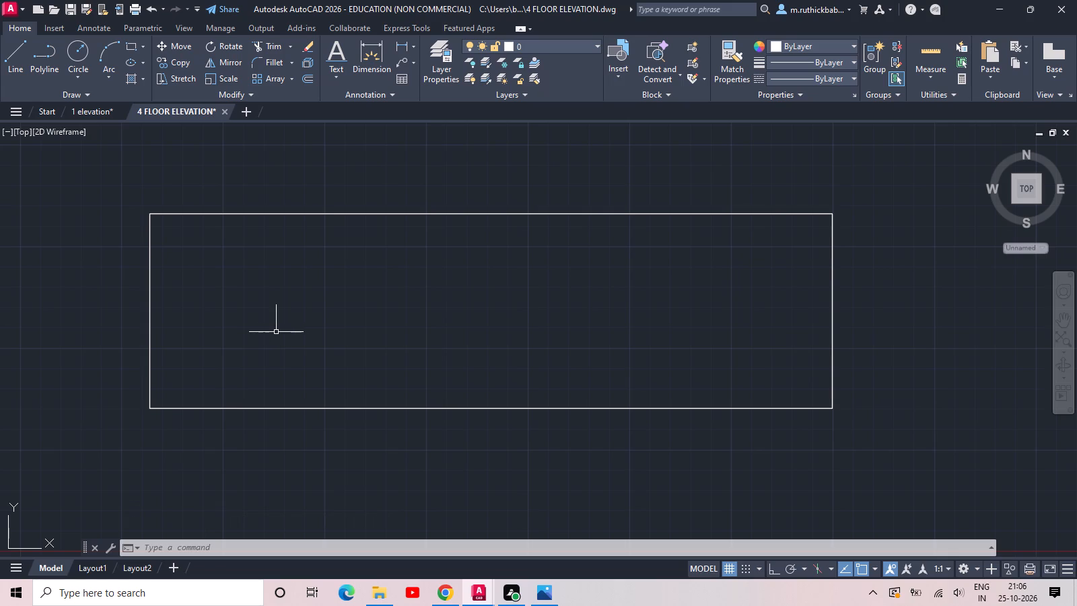
pyautogui.write('OFF')
pyautogui.press('space')
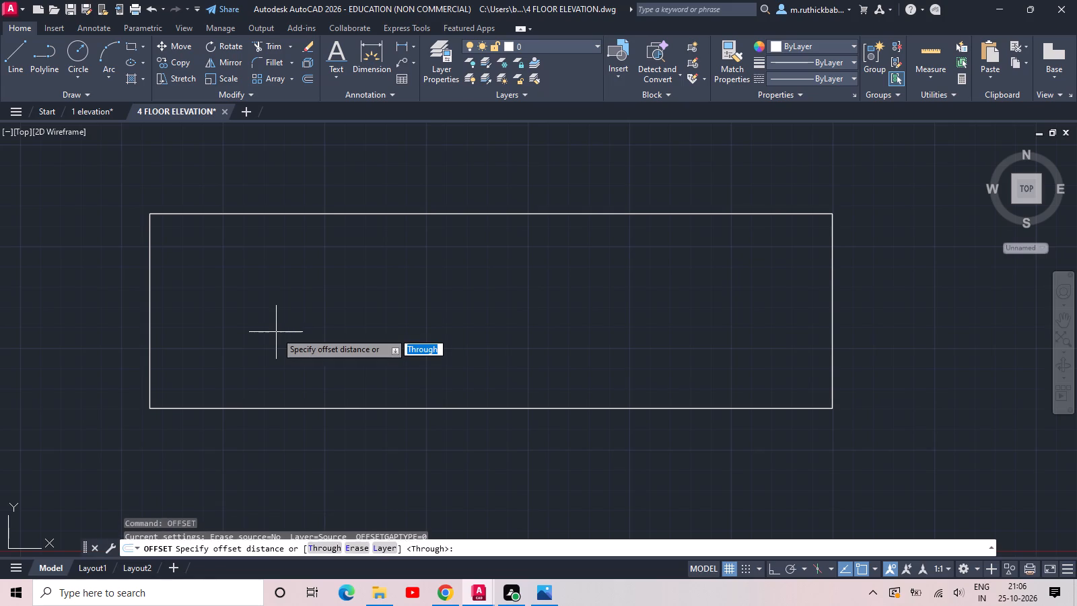
pyautogui.write('12')
pyautogui.press('space')
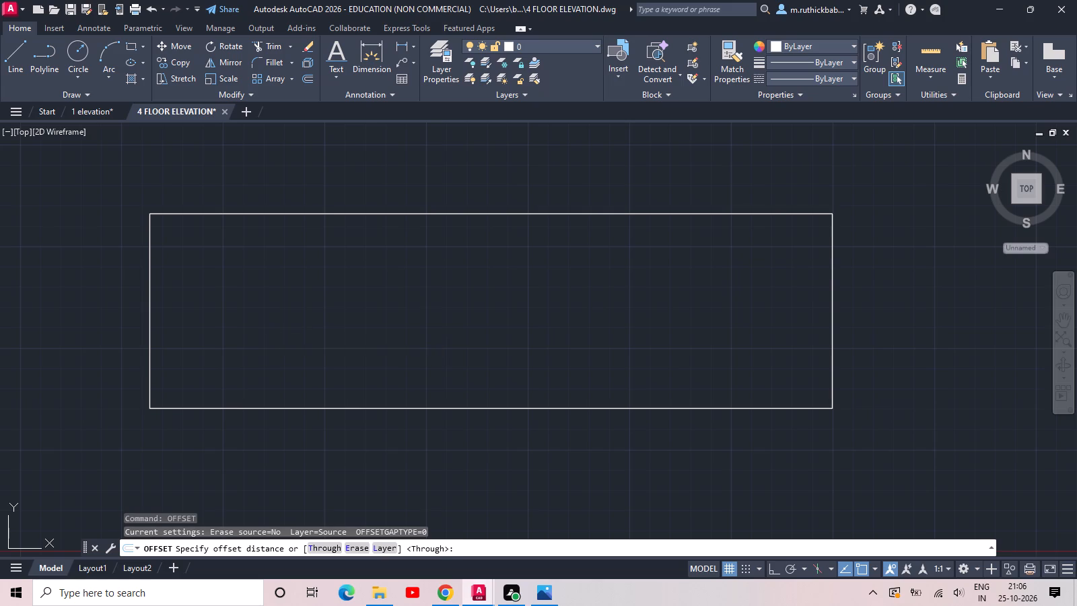
pyautogui.click(291, 216)
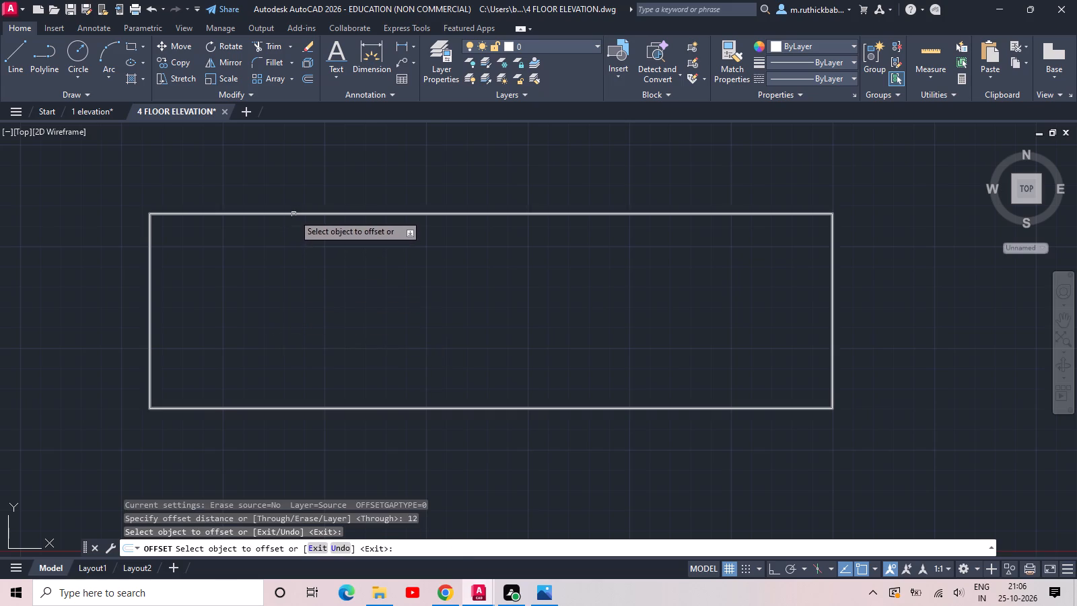
pyautogui.click(293, 214)
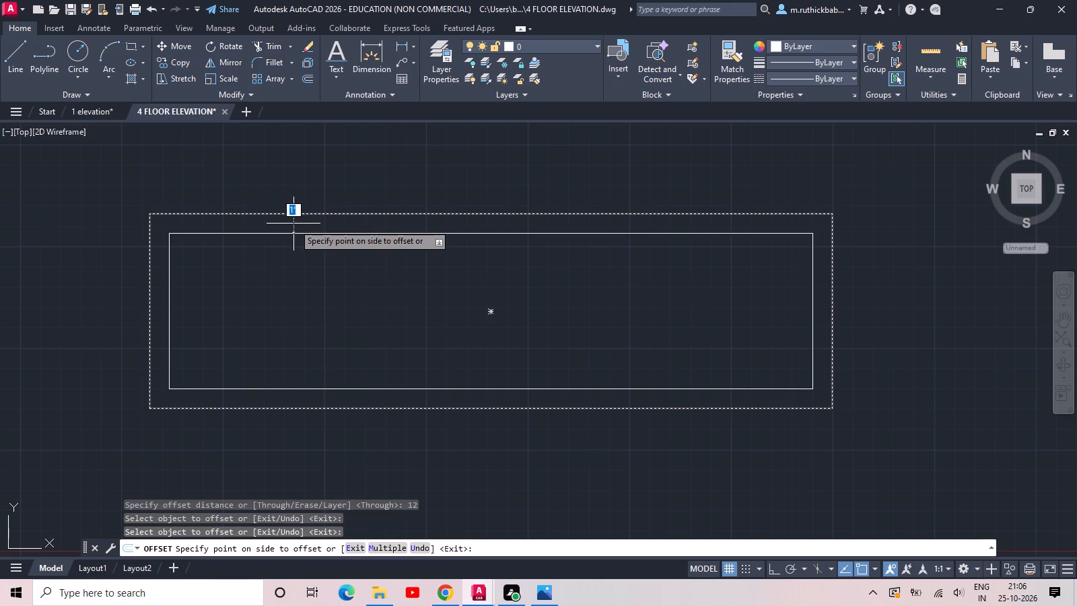
pyautogui.click(293, 224)
pyautogui.press('Escape')
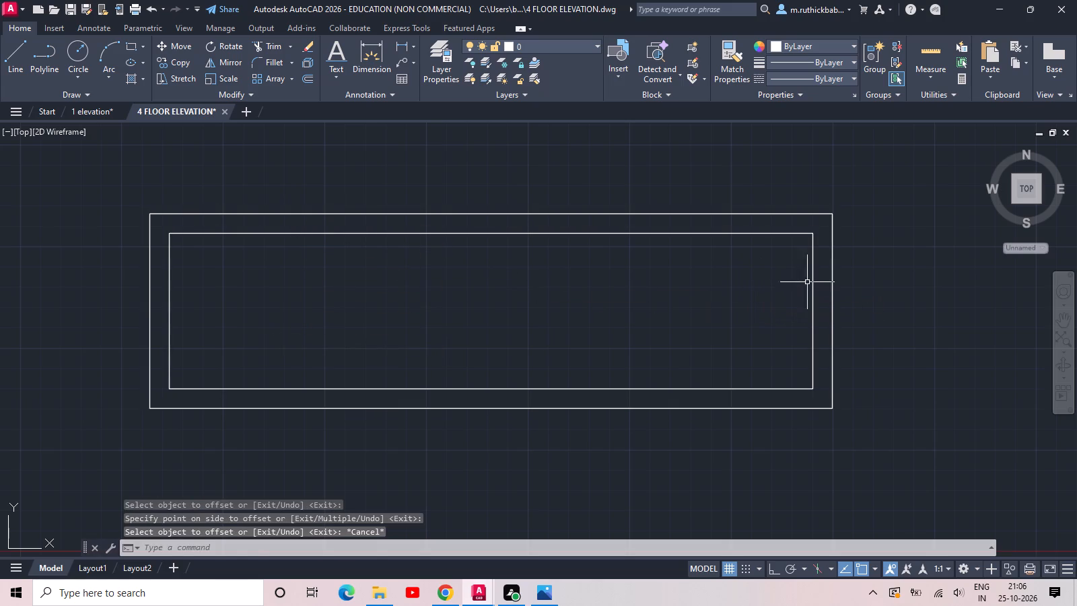
# Explode the inner rectangle and delete its right vertical line.
pyautogui.click(819, 284)
pyautogui.click(791, 292)
pyautogui.write('X')
pyautogui.press('space')
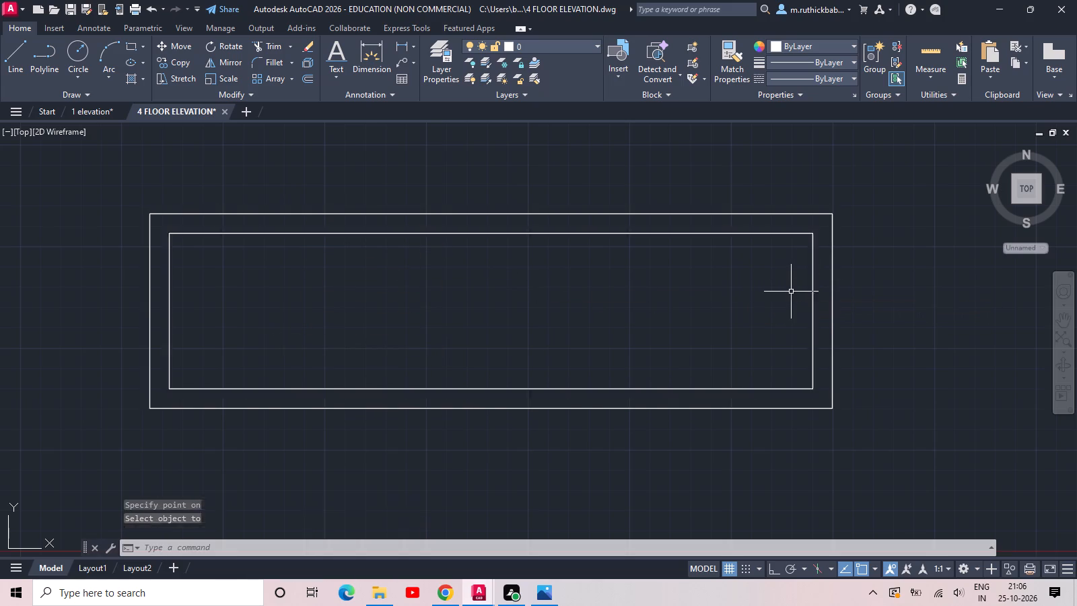
pyautogui.click(816, 285)
pyautogui.click(798, 297)
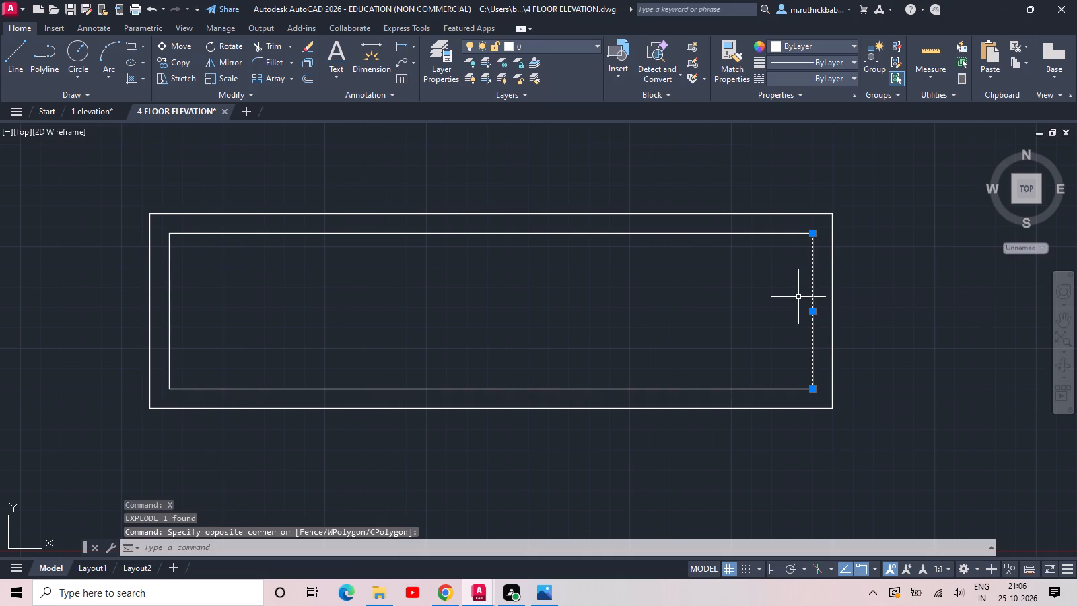
pyautogui.press('Delete')
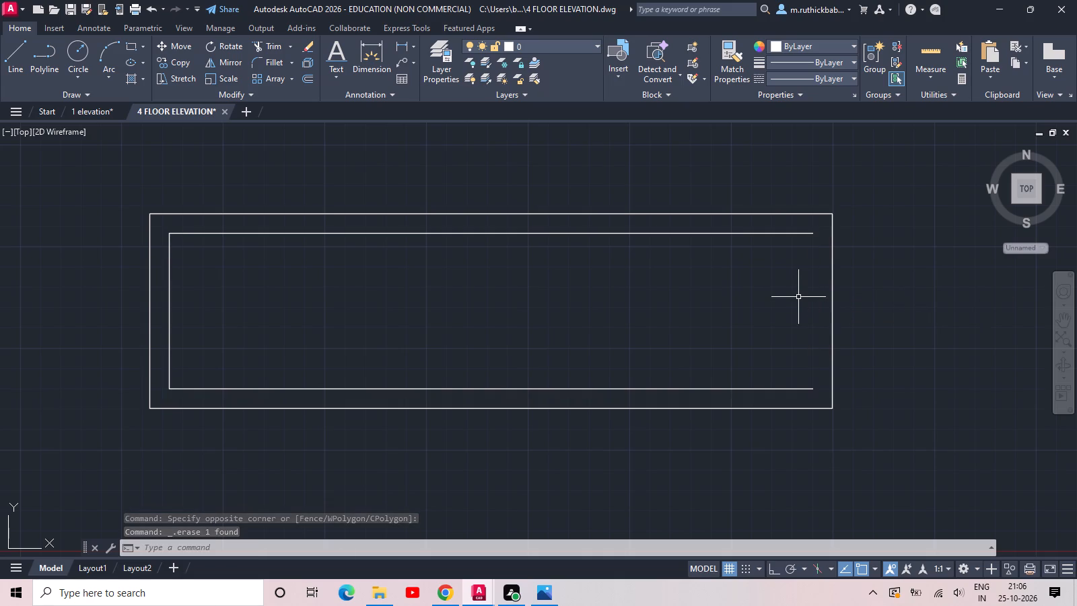
# Extend the inner outline's upper and lower horizontal lines to the outer rectangle's right edge.
pyautogui.write('EX')
pyautogui.press('space')
pyautogui.press('space')
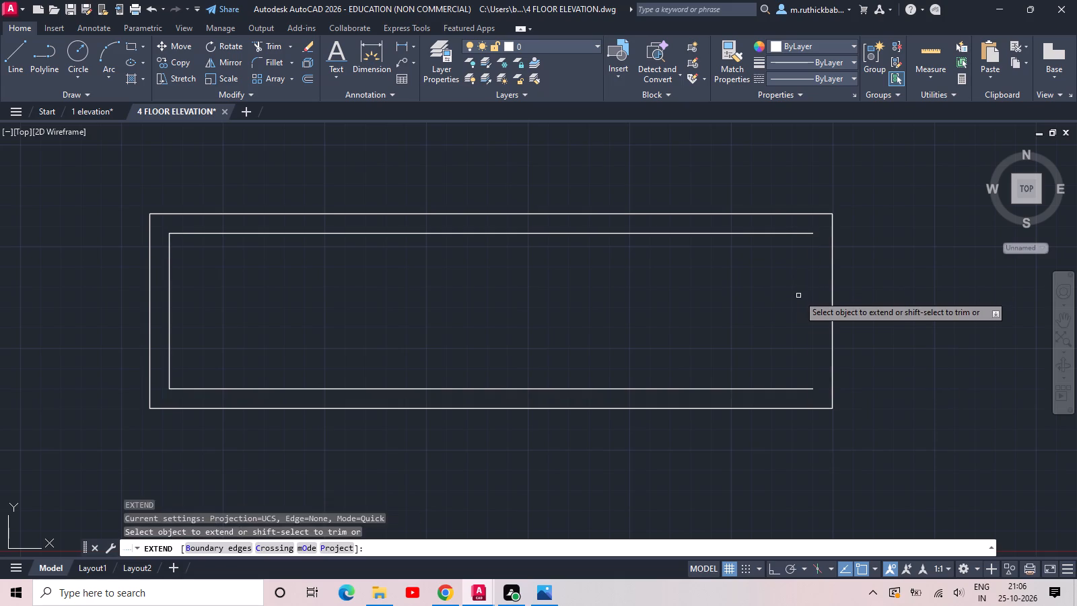
pyautogui.click(783, 228)
pyautogui.click(794, 398)
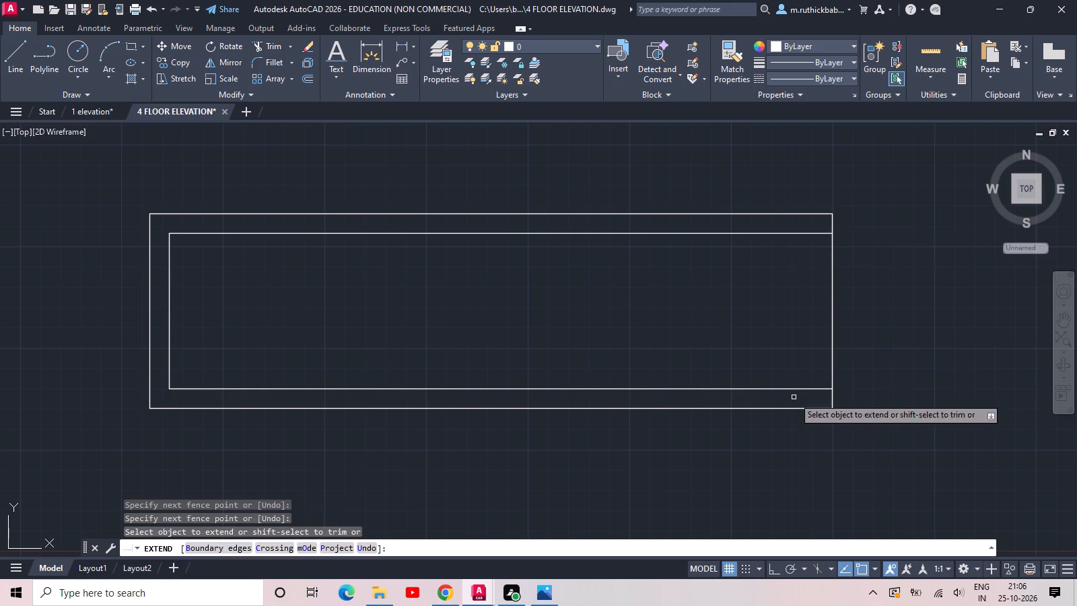
pyautogui.press('Escape')
# Draw a vertical strip rectangle about 9" wide between the inner frame's upper and lower lines, near its left side.
pyautogui.moveTo(625, 322); pyautogui.dragTo(869, 333, button='middle')
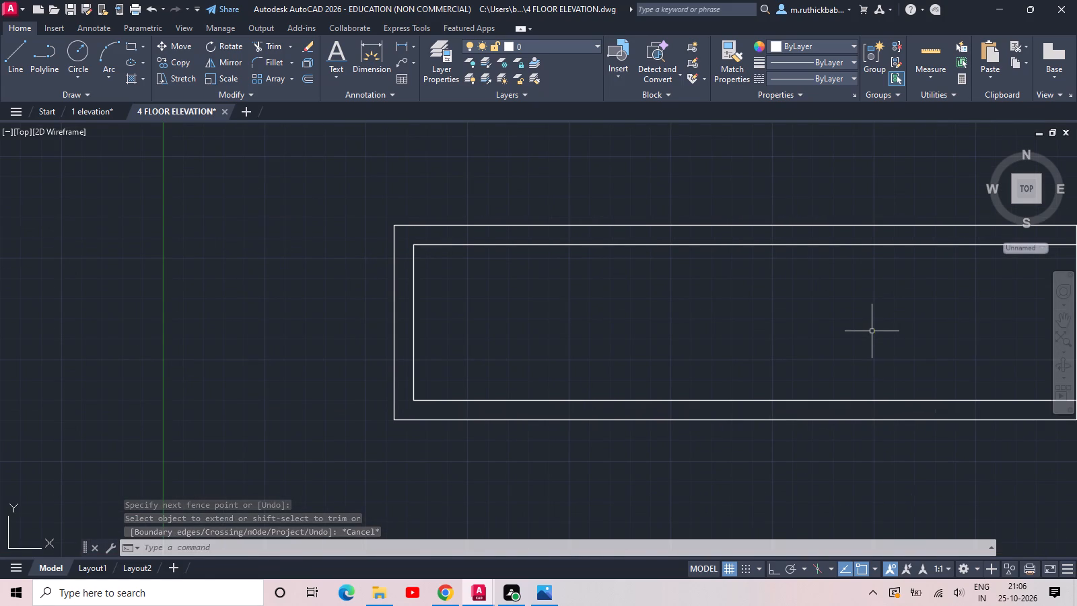
pyautogui.write('REC')
pyautogui.press('space')
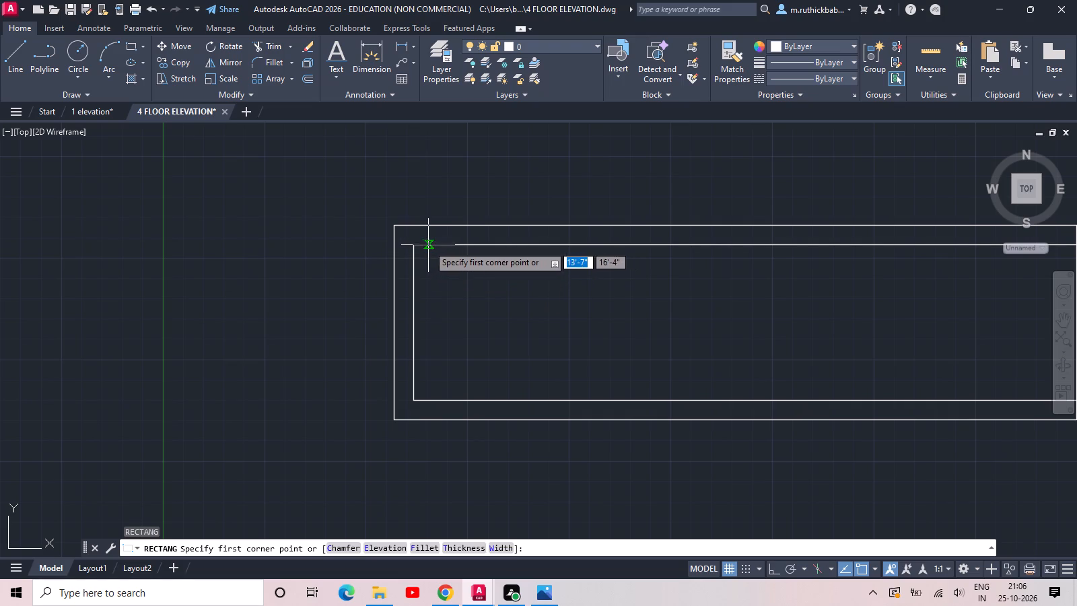
pyautogui.click(428, 244)
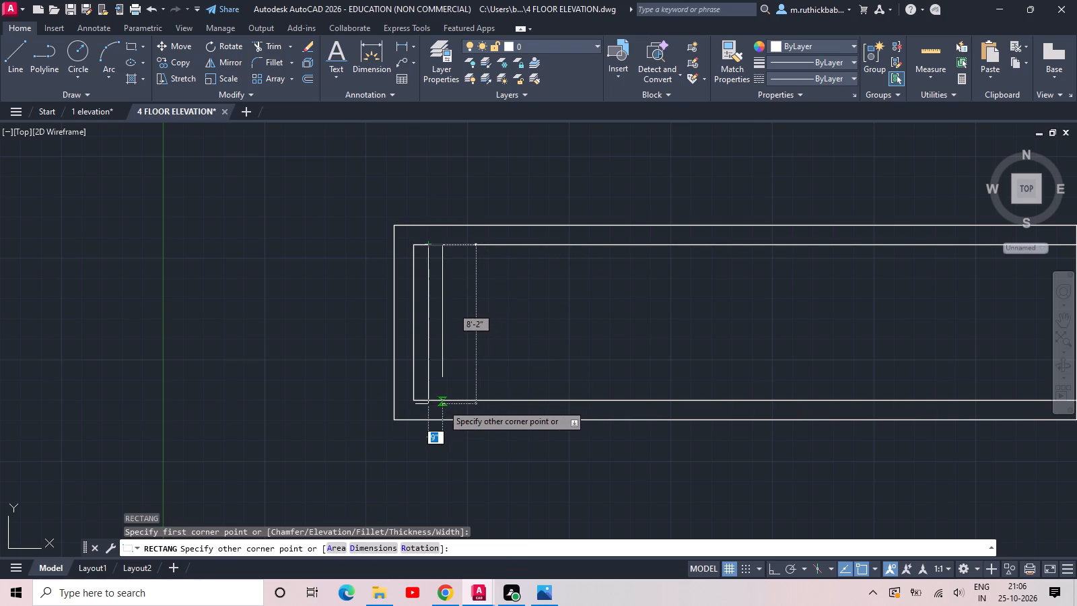
pyautogui.click(442, 404)
pyautogui.press('Escape')
# Copy the narrow vertical strip three times to the right, leaving even gaps about one strip wide.
pyautogui.moveTo(457, 362); pyautogui.dragTo(450, 361)
pyautogui.click(429, 339)
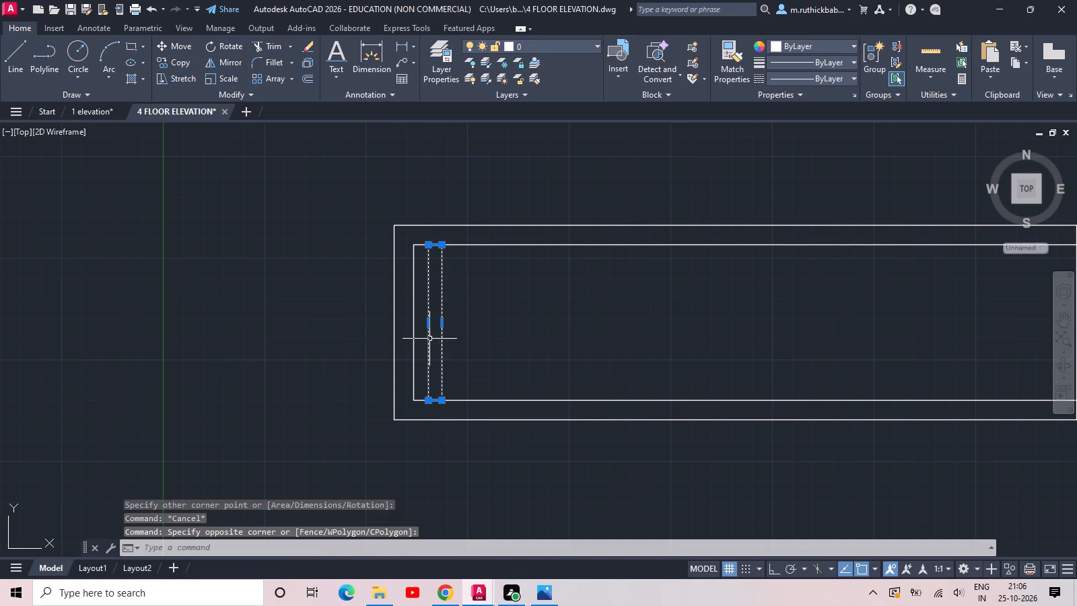
pyautogui.press('c')
pyautogui.write('O')
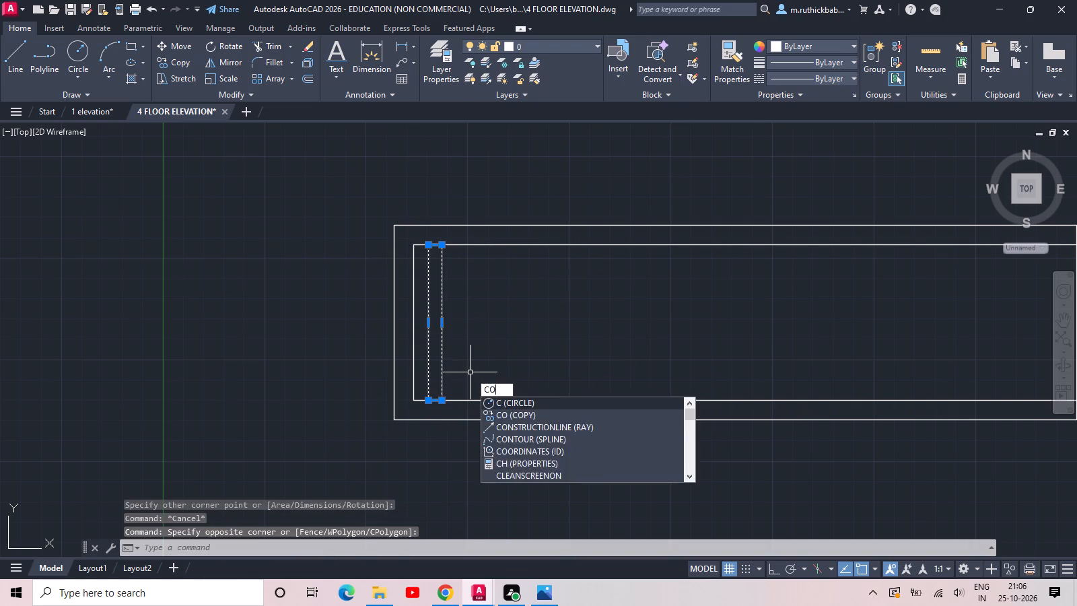
pyautogui.press('space')
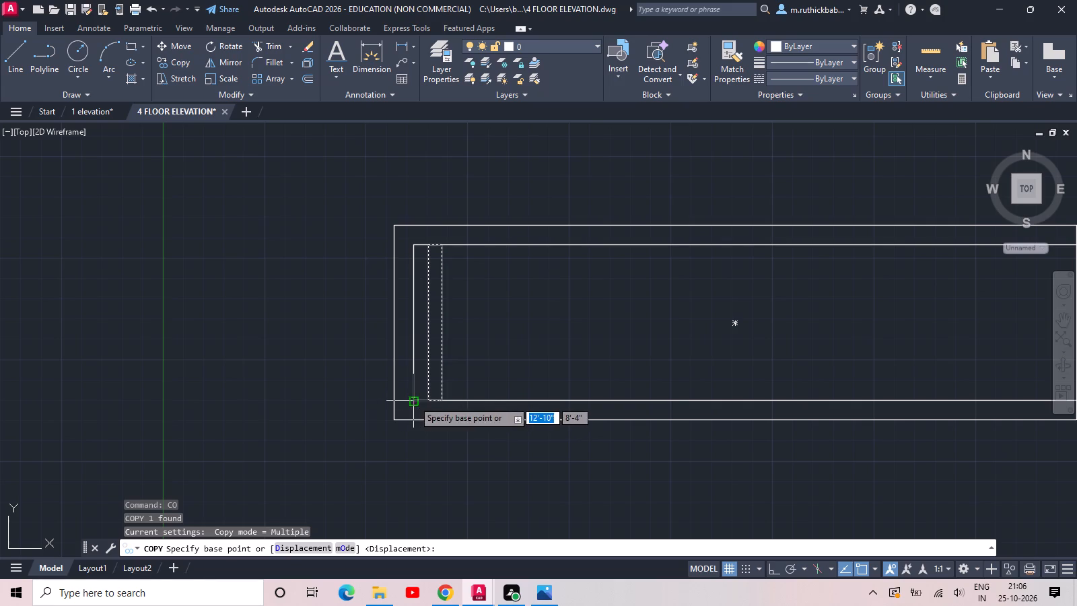
pyautogui.click(414, 399)
pyautogui.click(443, 399)
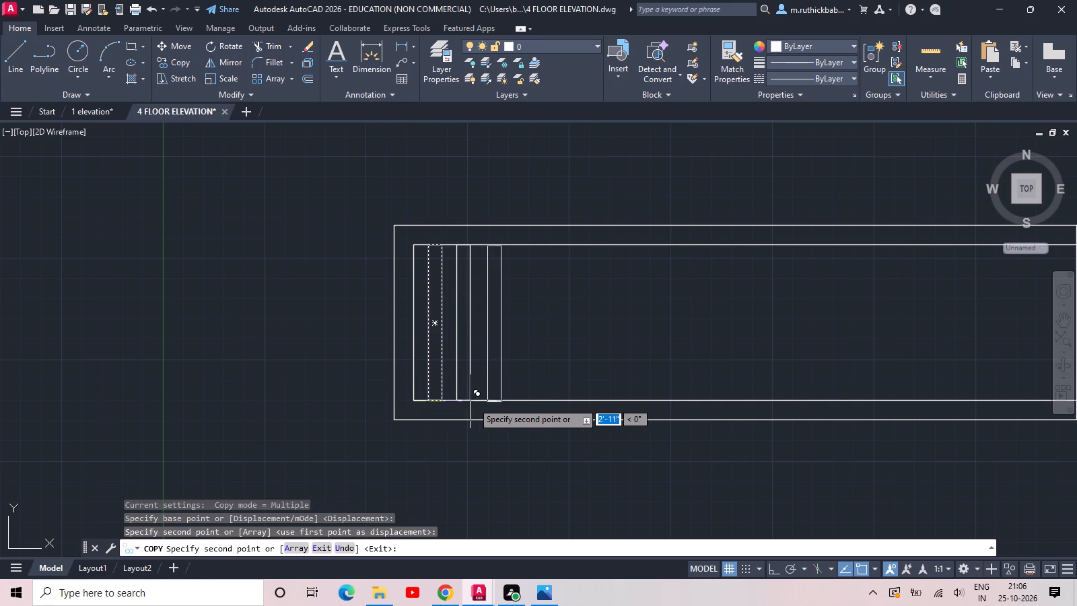
pyautogui.click(473, 402)
pyautogui.click(502, 401)
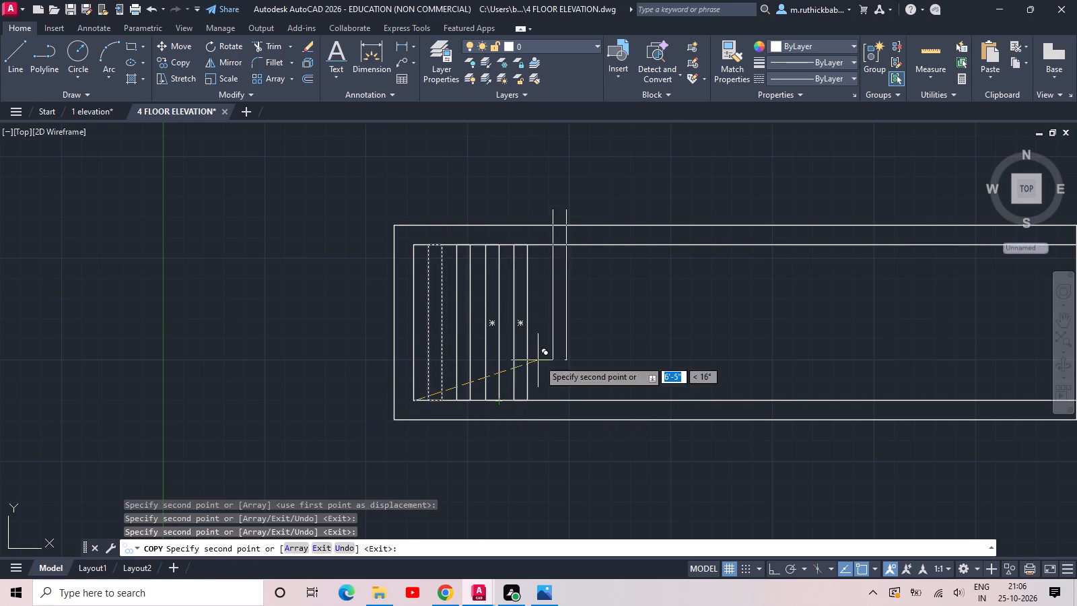
pyautogui.press('Escape')
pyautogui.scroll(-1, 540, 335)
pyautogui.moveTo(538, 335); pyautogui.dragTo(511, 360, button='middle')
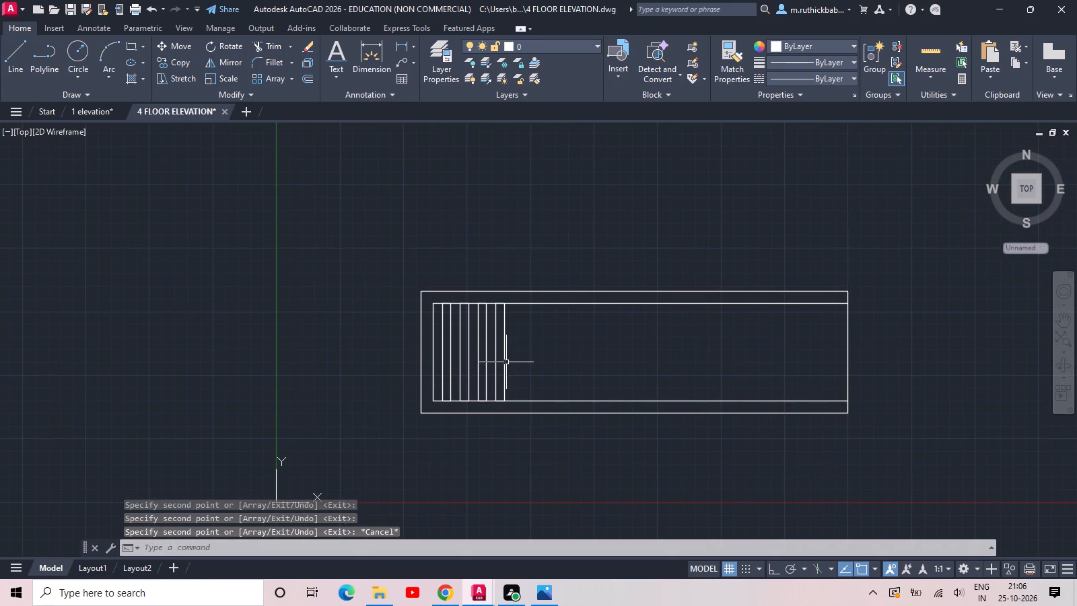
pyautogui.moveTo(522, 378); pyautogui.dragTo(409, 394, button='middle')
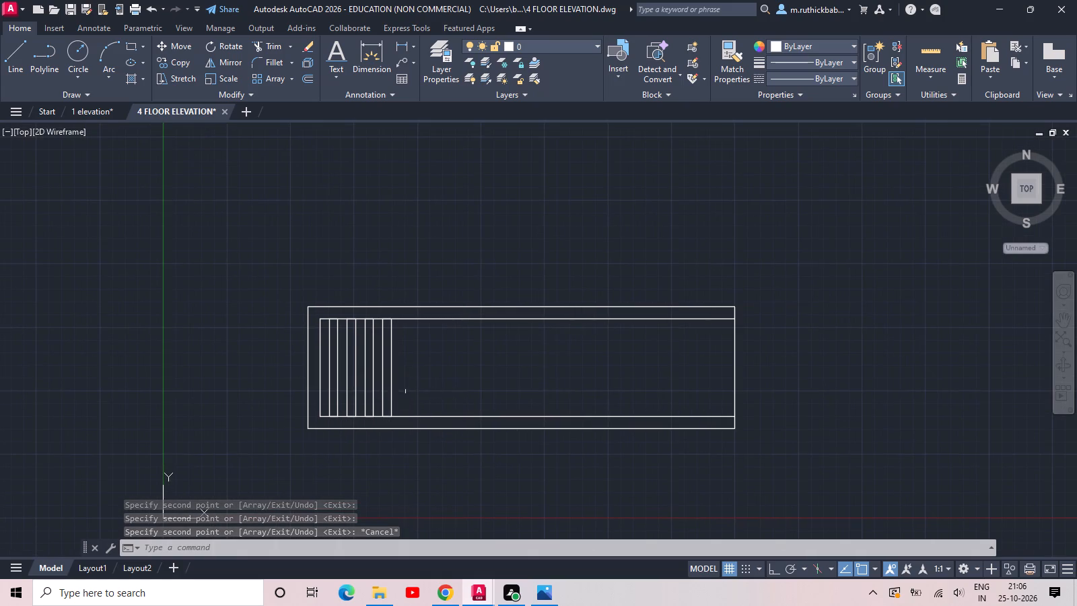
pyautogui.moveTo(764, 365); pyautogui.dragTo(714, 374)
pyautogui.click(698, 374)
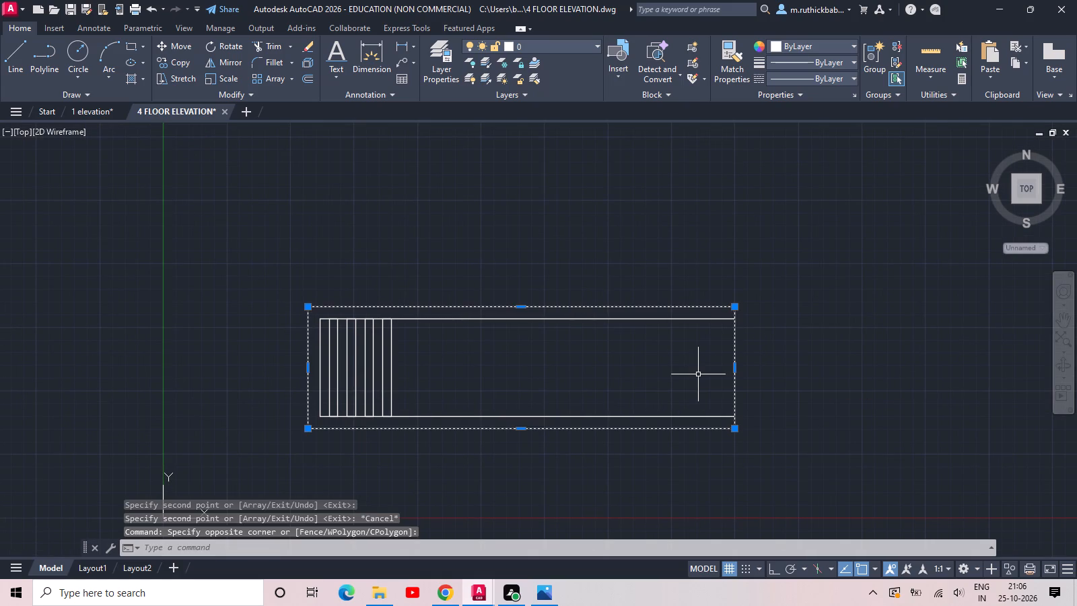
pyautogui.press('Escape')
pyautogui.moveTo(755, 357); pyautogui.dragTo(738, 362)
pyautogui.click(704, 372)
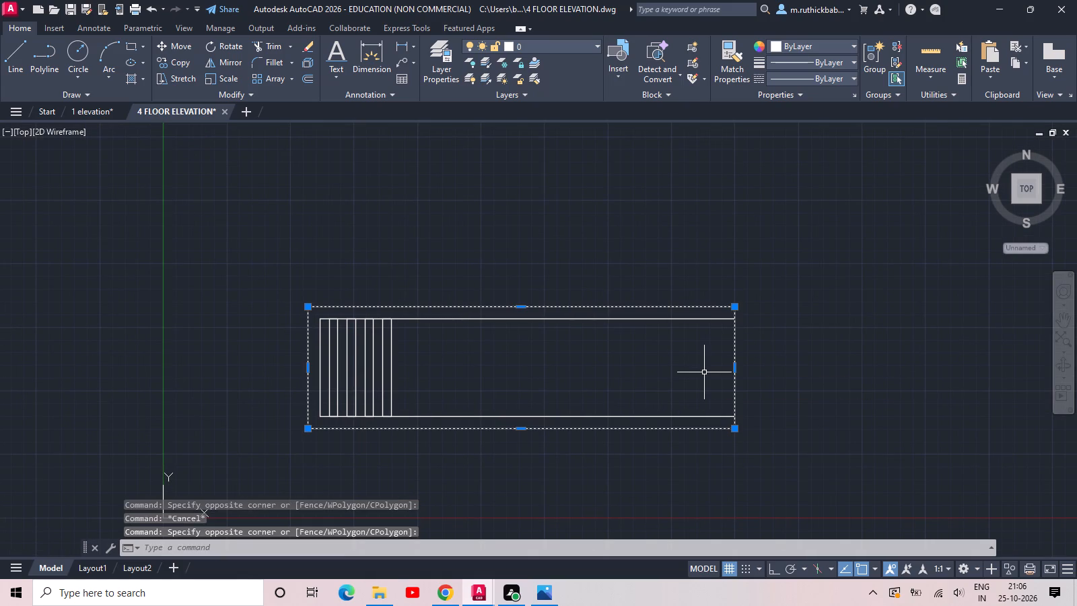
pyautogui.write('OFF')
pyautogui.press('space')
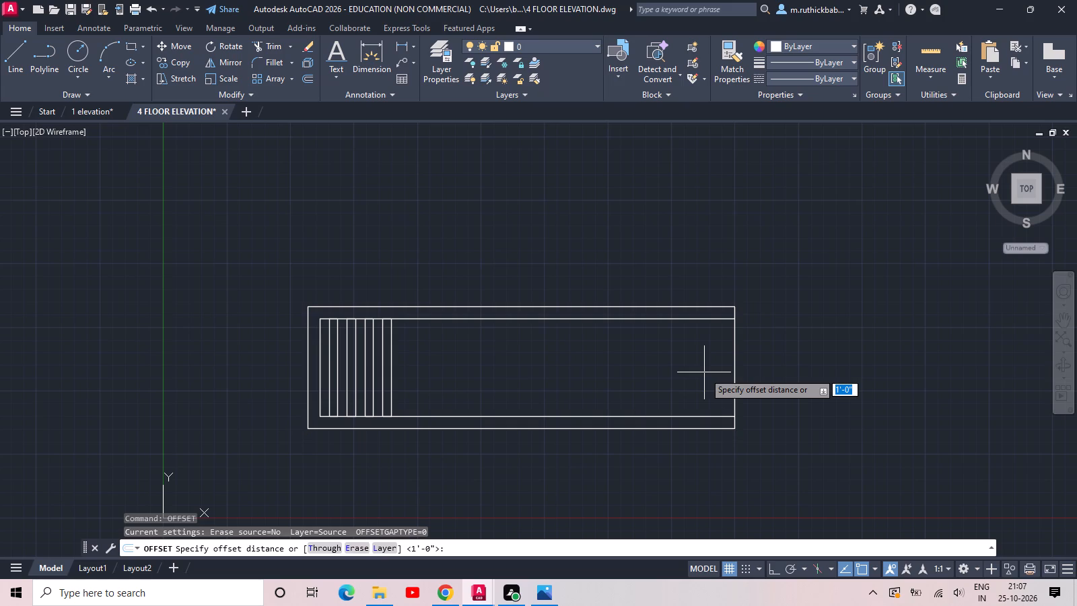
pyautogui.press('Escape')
# Explode the outer rectangle into separate lines.
pyautogui.moveTo(794, 364); pyautogui.dragTo(746, 367)
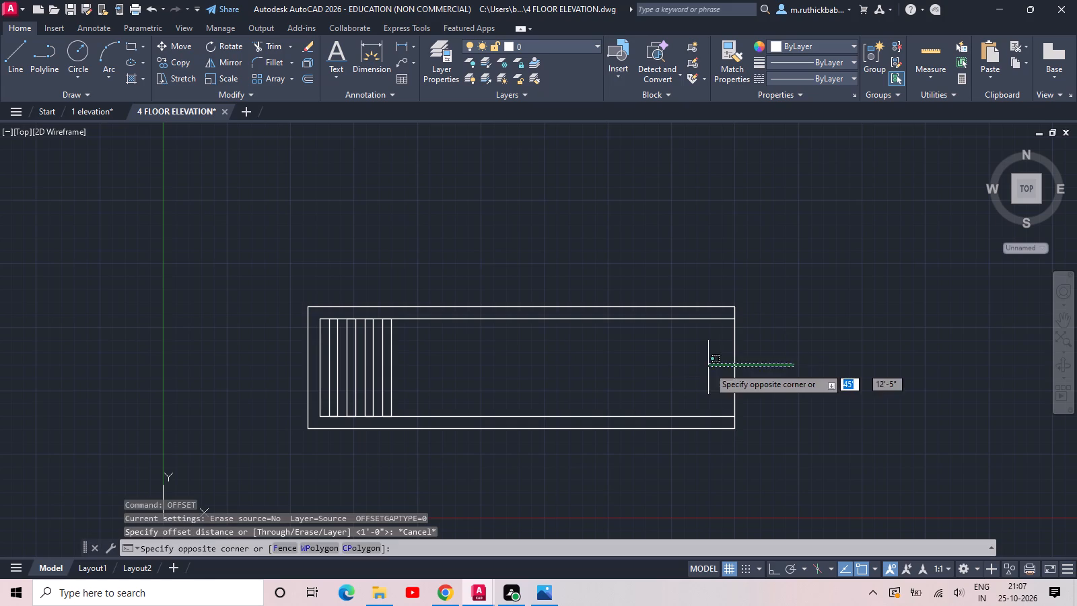
pyautogui.click(707, 365)
pyautogui.write('X')
pyautogui.press('space')
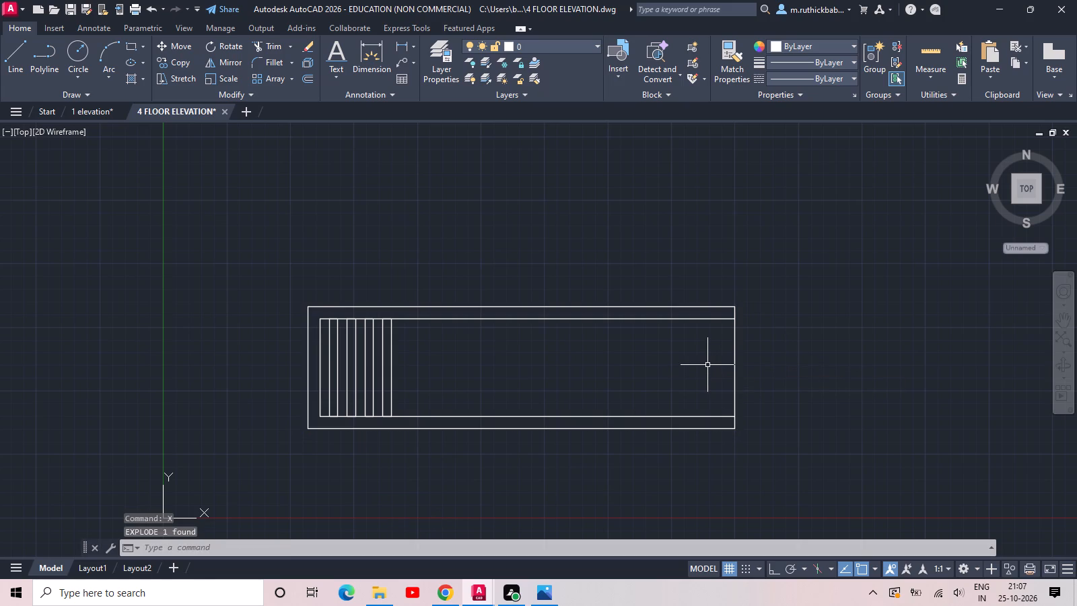
# Offset the outer outline's right edge 11' to the left, and offset that new line another 8' to the left.
pyautogui.write('OFF')
pyautogui.press('space')
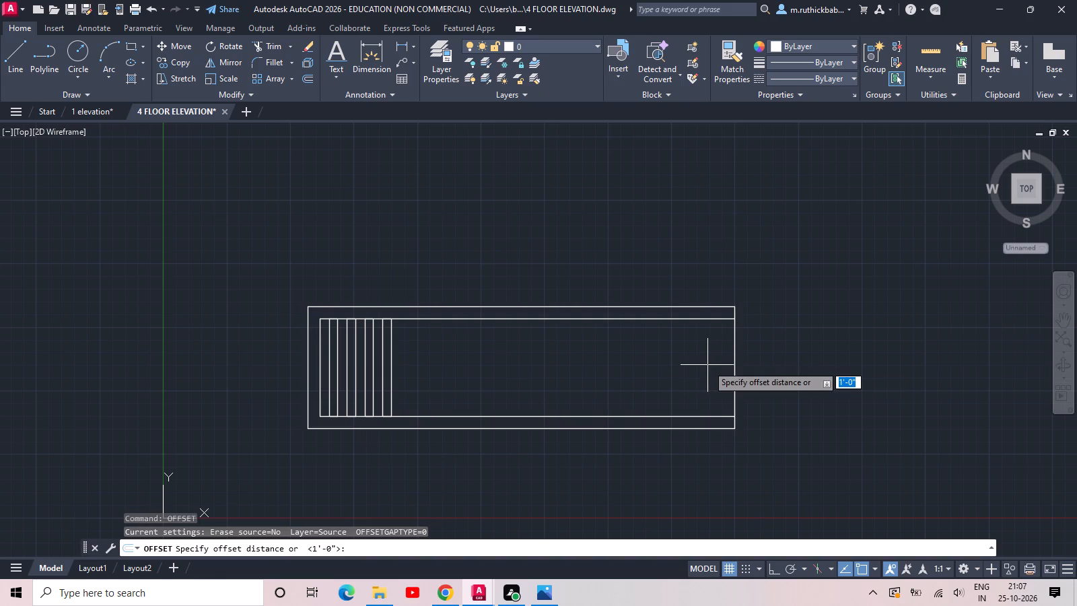
pyautogui.write('11')
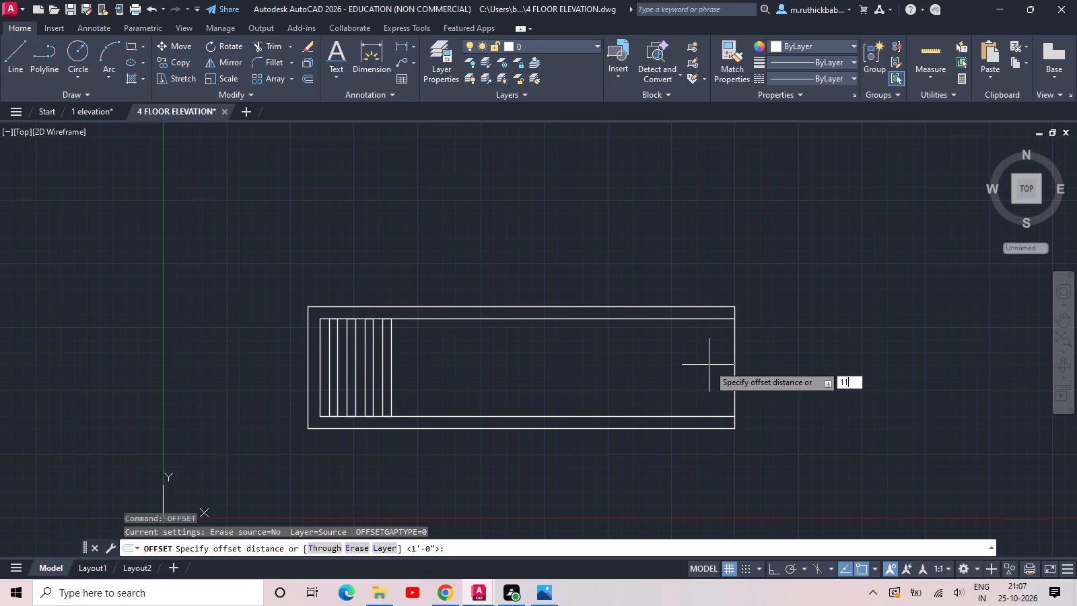
pyautogui.write("'")
pyautogui.press('space')
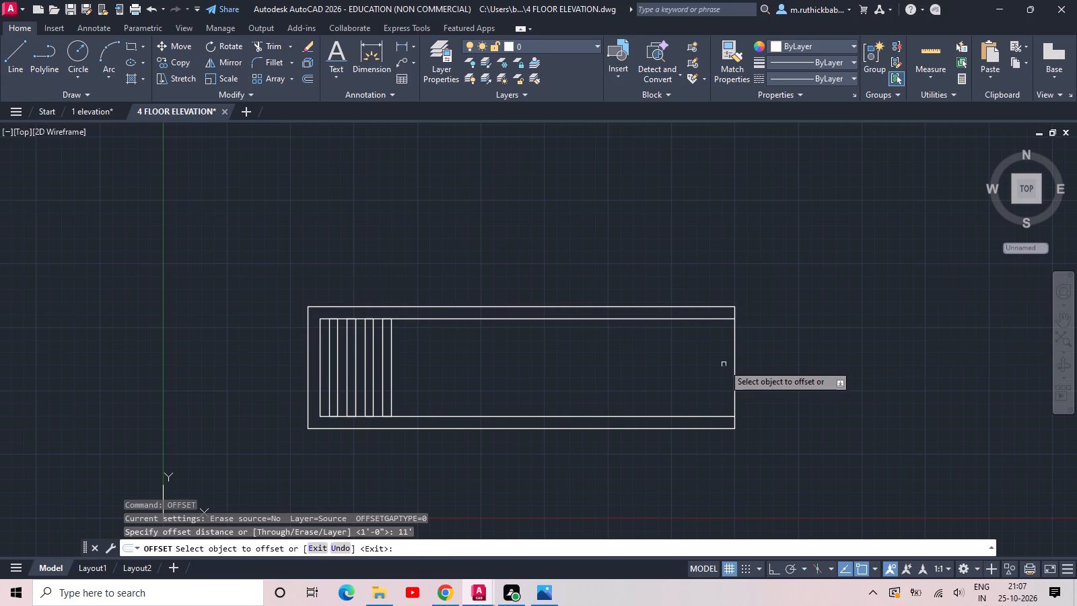
pyautogui.click(734, 356)
pyautogui.click(722, 362)
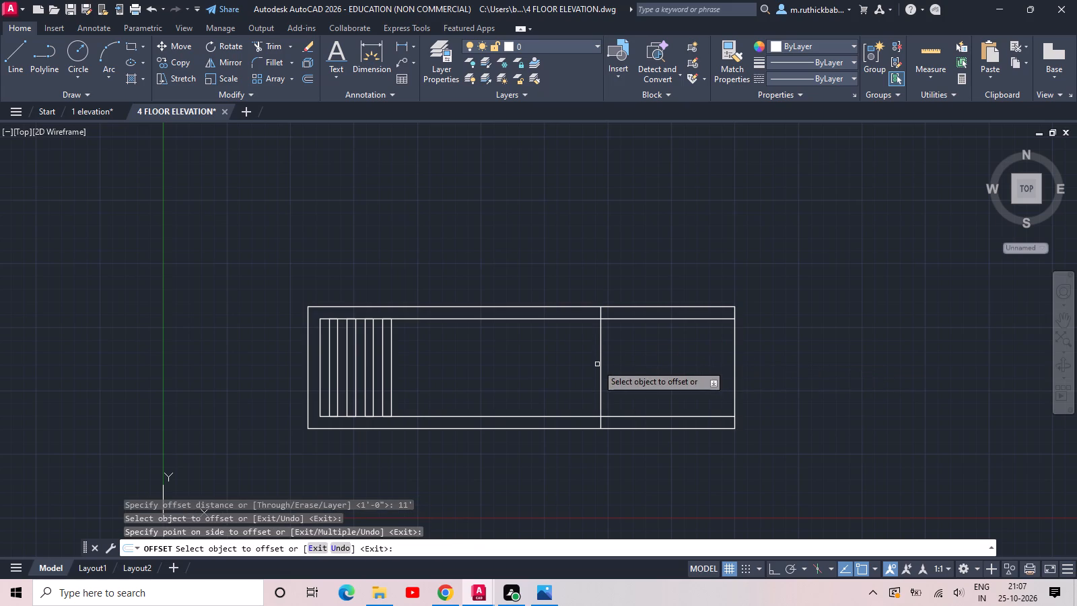
pyautogui.click(600, 364)
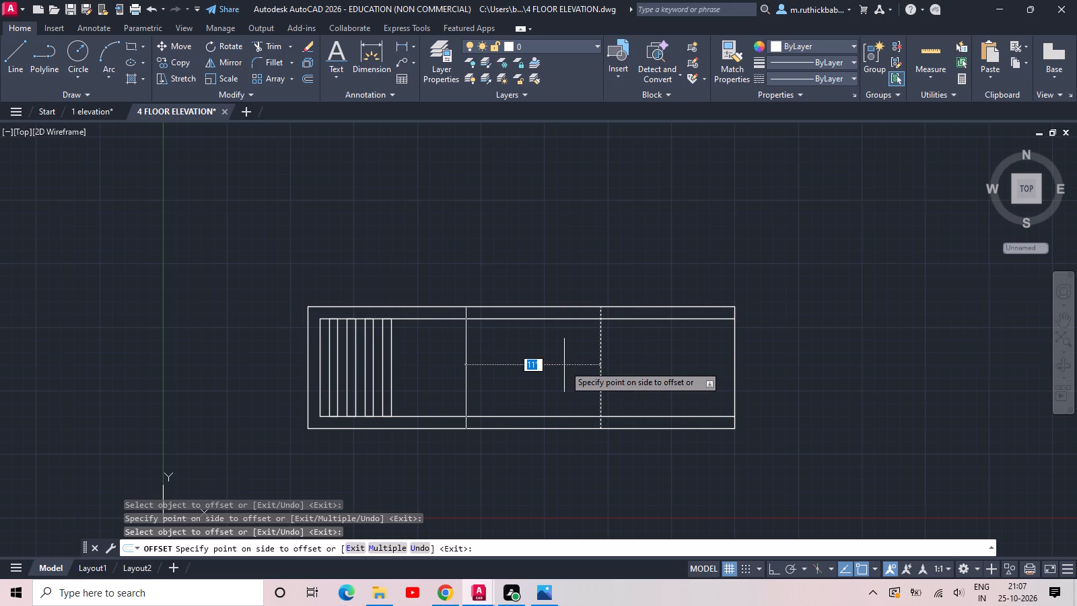
pyautogui.press('8')
pyautogui.press("'")
pyautogui.press('Return')
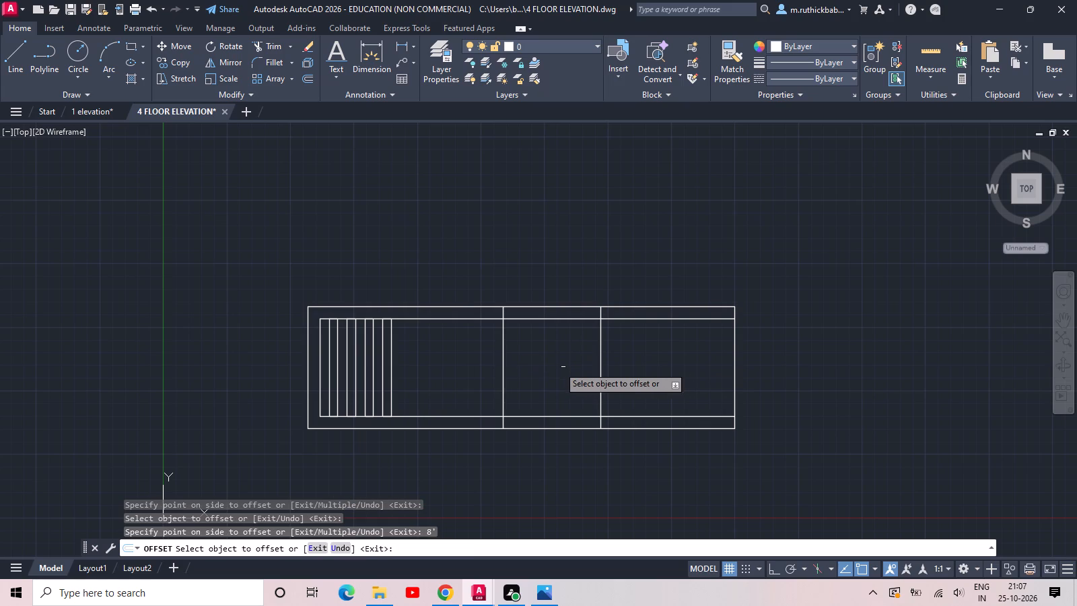
pyautogui.press('Escape')
# Trim the two vertical division lines' ends that lie between the inner and outer horizontal lines, above and below.
pyautogui.scroll(1, 522, 331)
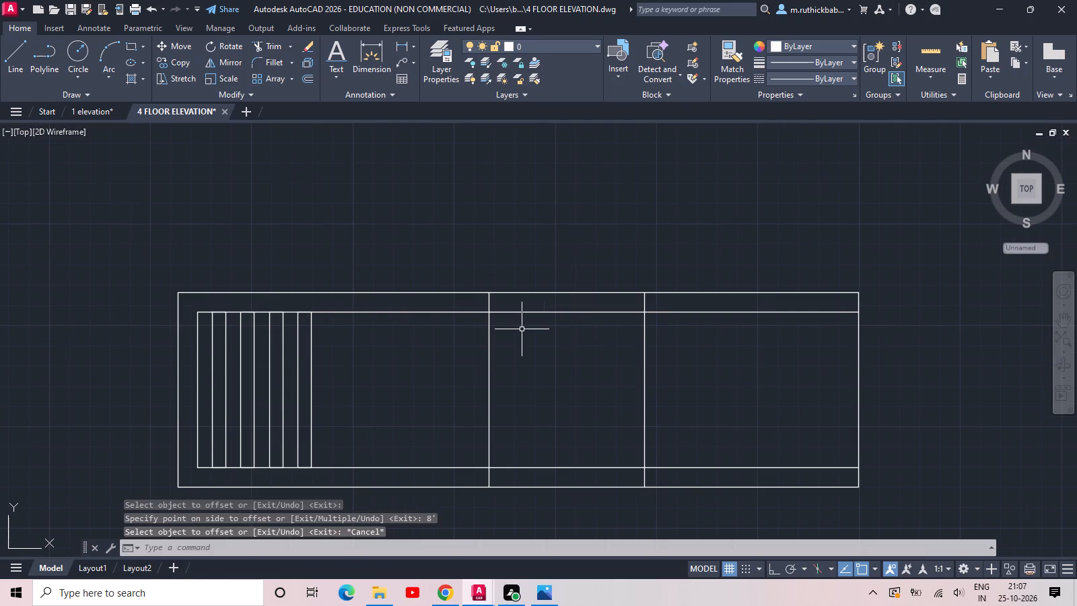
pyautogui.write('TR')
pyautogui.press('space')
pyautogui.press('space')
pyautogui.click(459, 304)
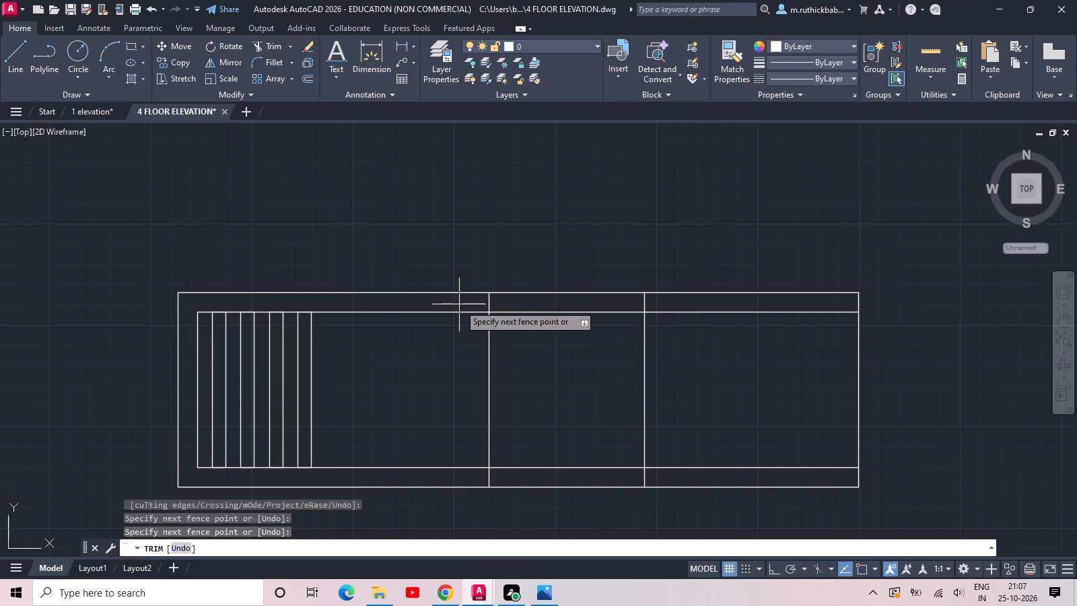
pyautogui.click(667, 302)
pyautogui.click(468, 481)
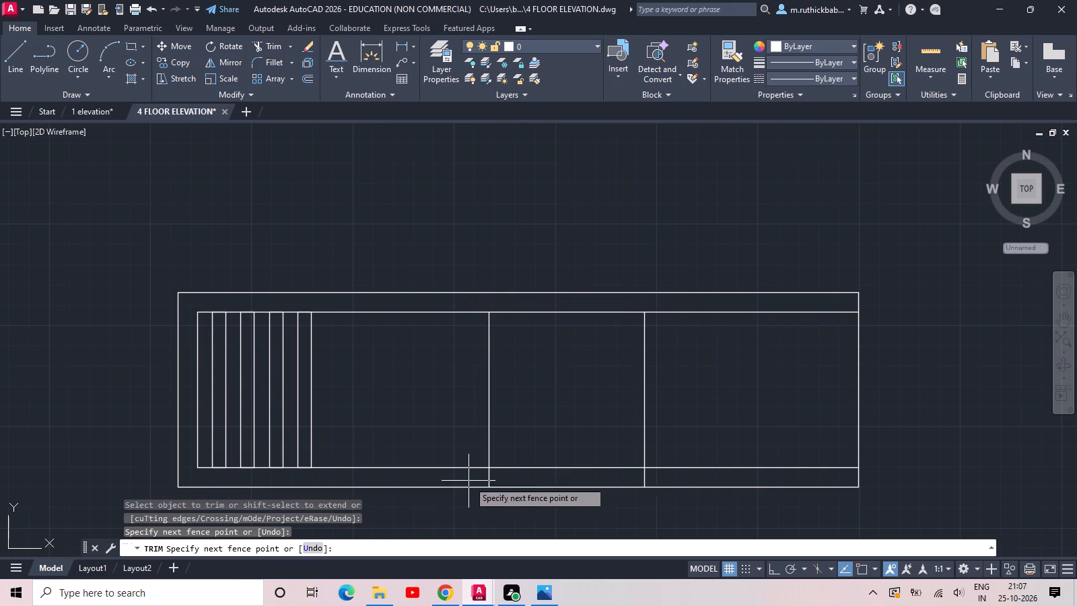
pyautogui.click(672, 481)
pyautogui.press('Escape')
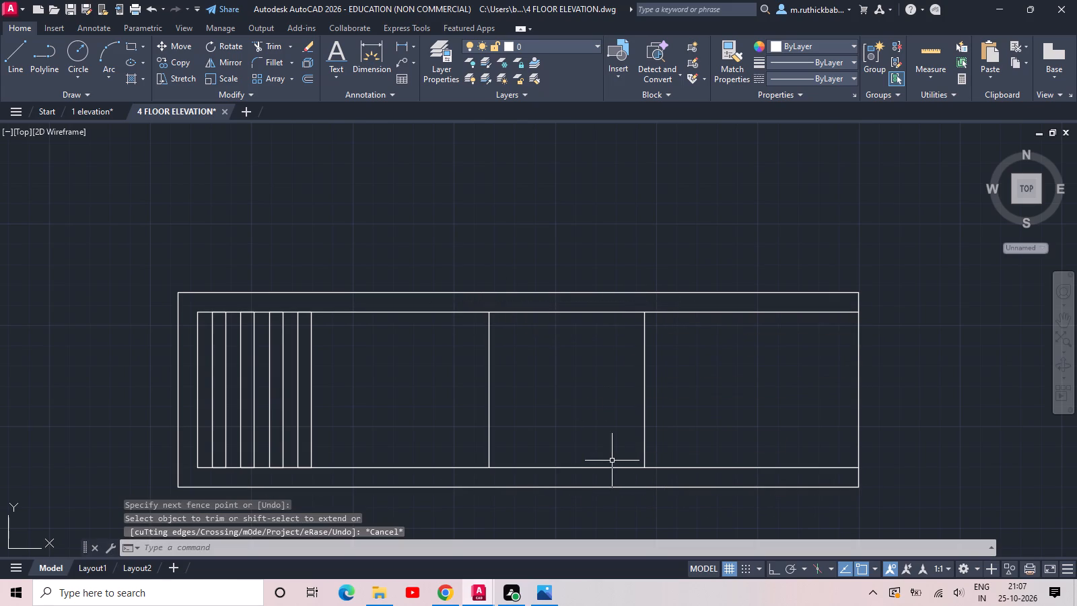
# Draw a rectangle 4' wide and 7' high, up and to the left from the left division line's lower end.
pyautogui.moveTo(516, 476); pyautogui.dragTo(584, 454, button='middle')
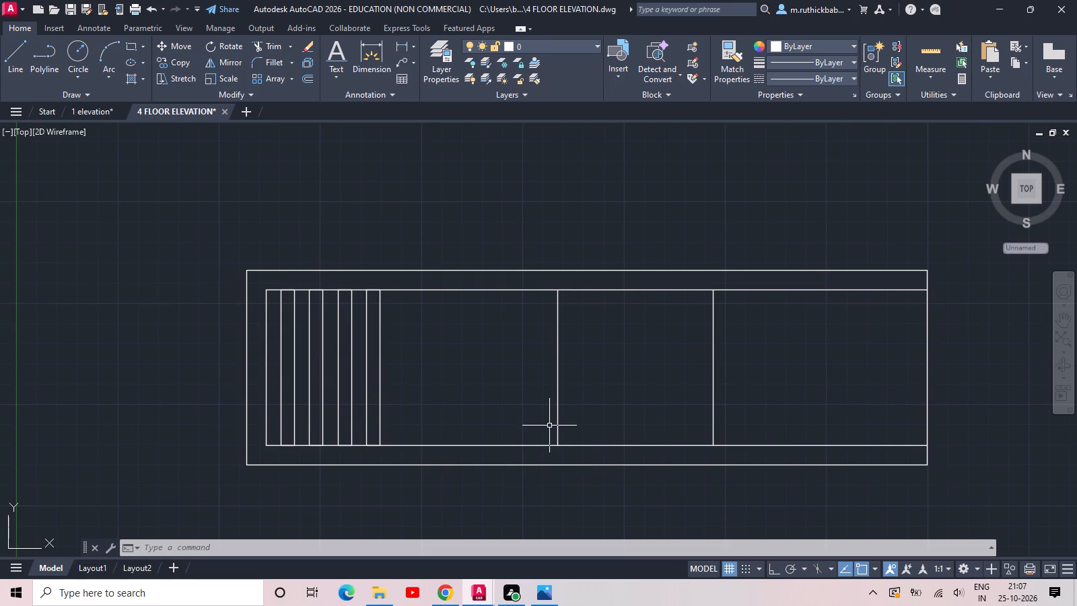
pyautogui.write('REC')
pyautogui.press('space')
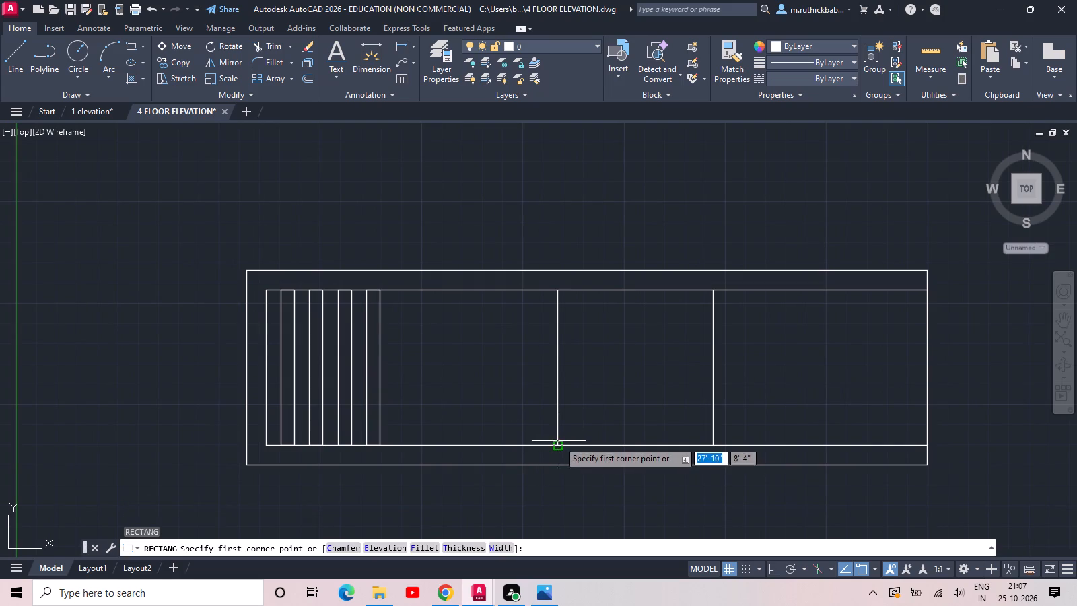
pyautogui.click(558, 442)
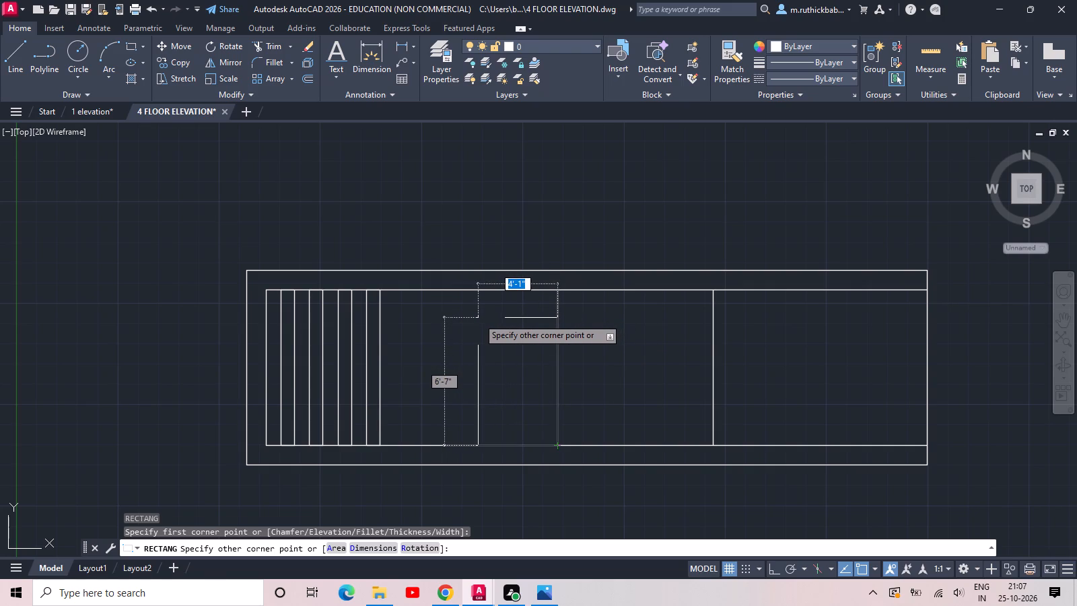
pyautogui.write("4'")
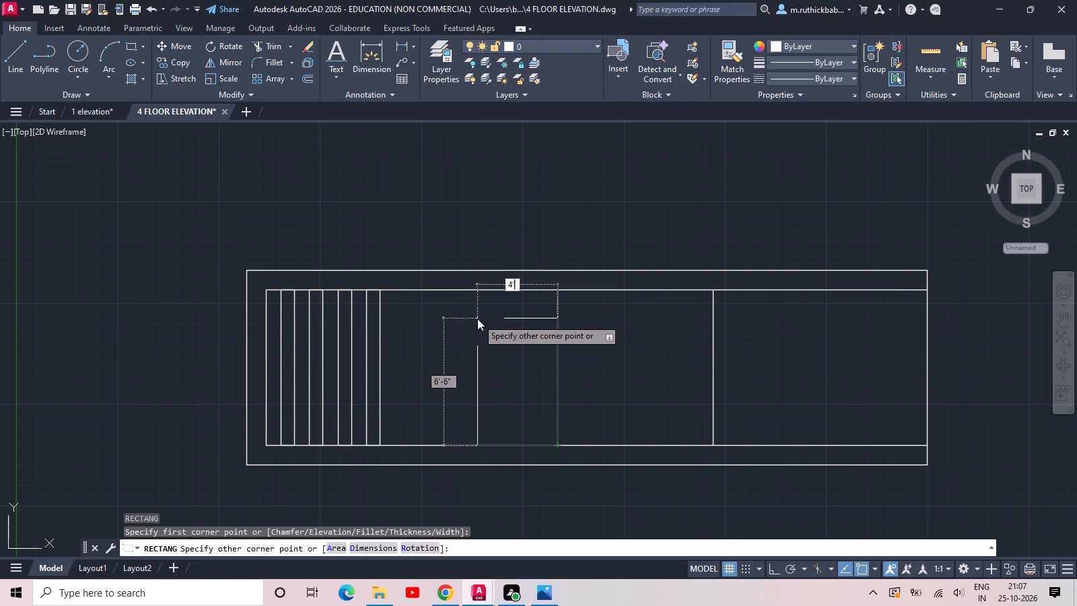
pyautogui.press('Tab')
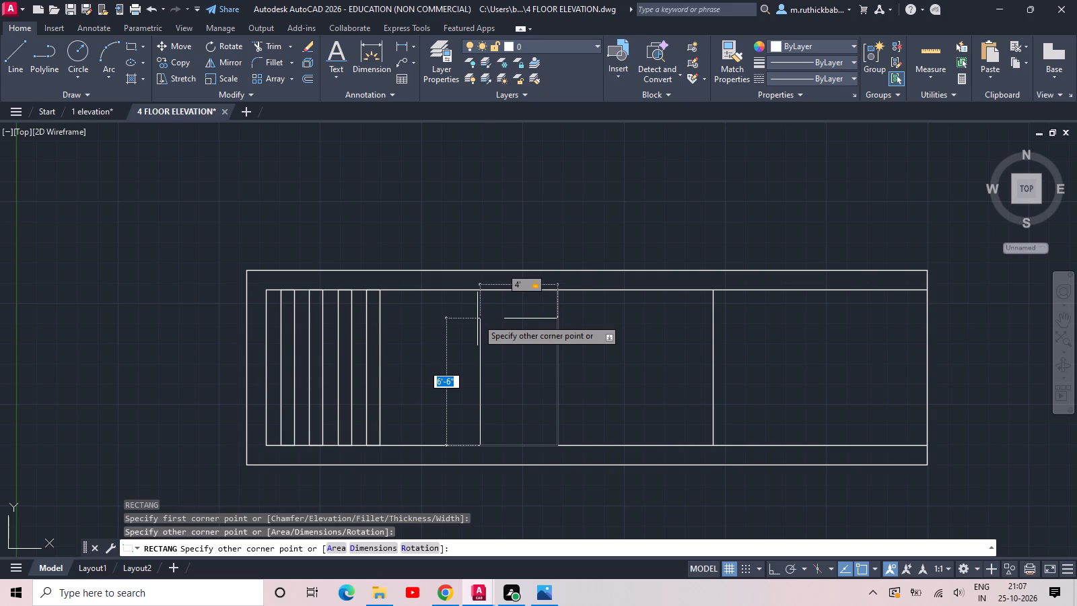
pyautogui.write("7'")
pyautogui.press('Return')
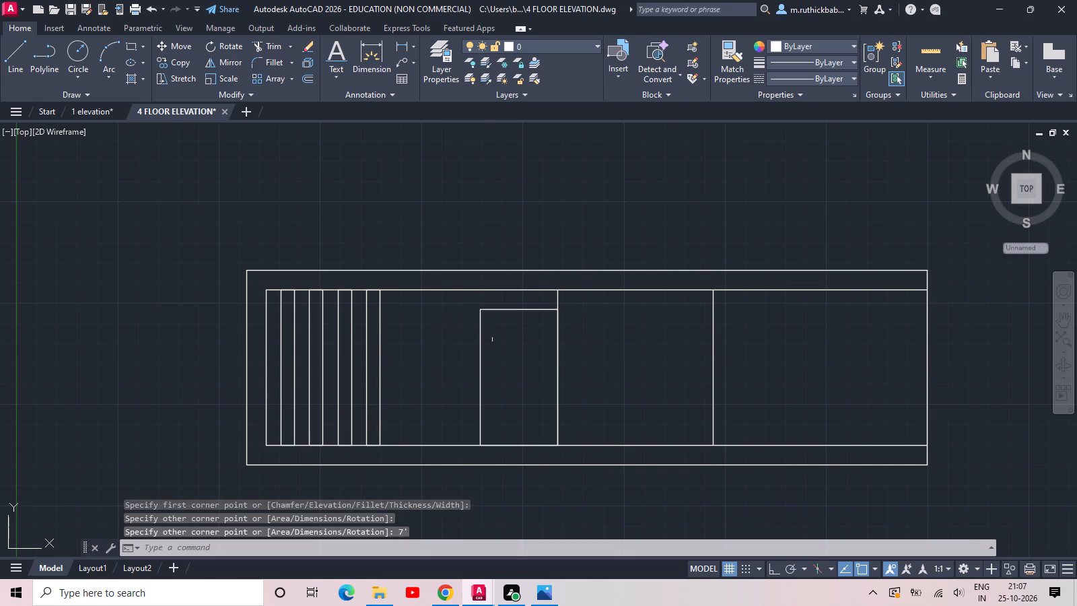
# Offset the 4' by 7' rectangle 5" to the inside.
pyautogui.write('OFF')
pyautogui.press('space')
pyautogui.write('5')
pyautogui.press('space')
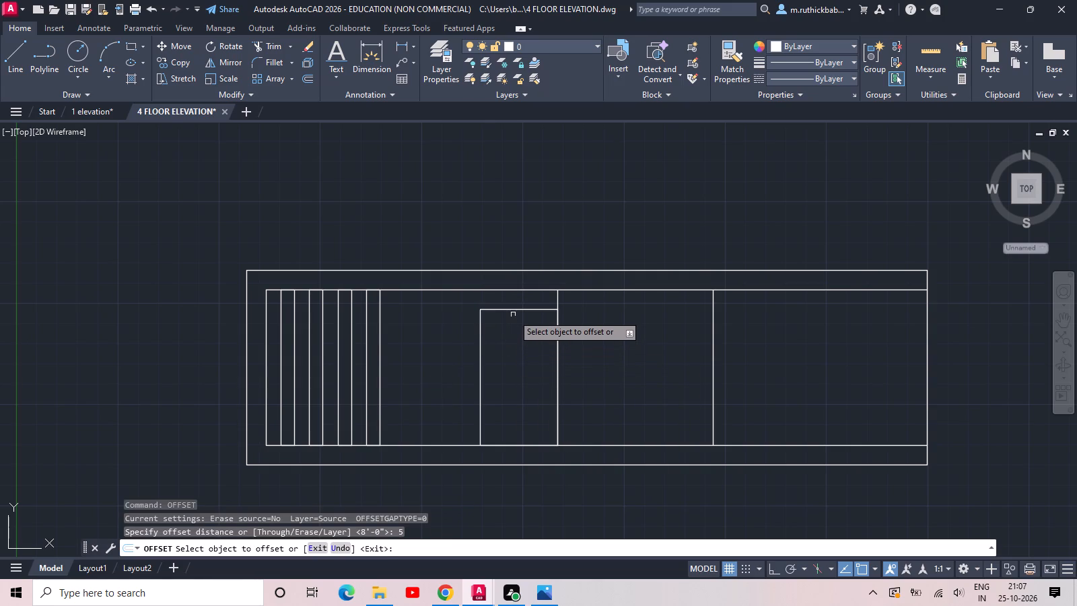
pyautogui.click(514, 310)
pyautogui.click(514, 329)
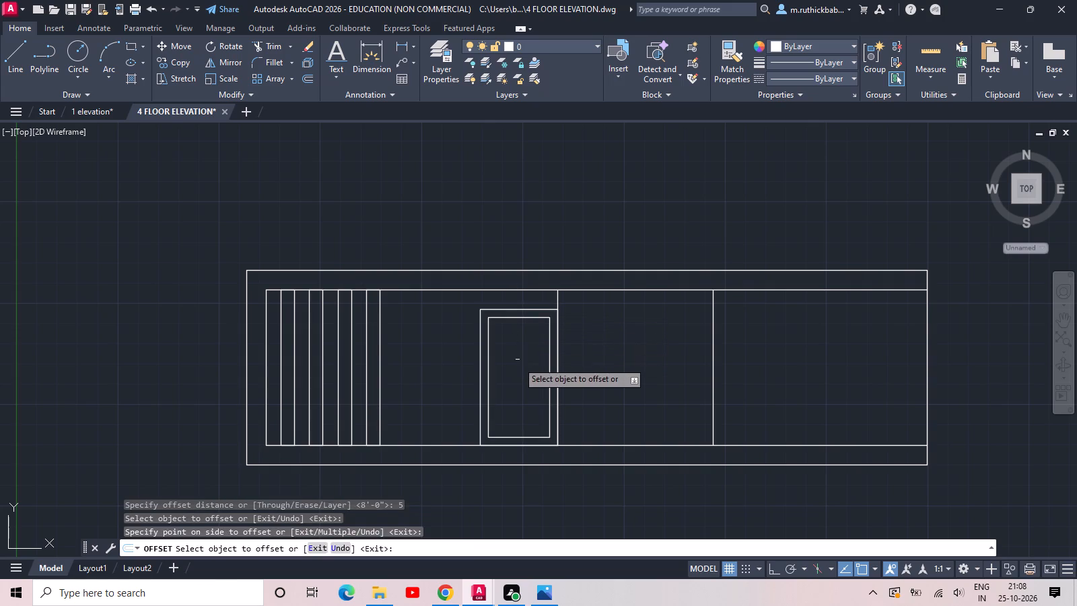
# Explode the inner door frame rectangle and erase its bottom edge.
pyautogui.press('Escape')
pyautogui.scroll(2, 520, 450)
pyautogui.click(526, 437)
pyautogui.press('Escape')
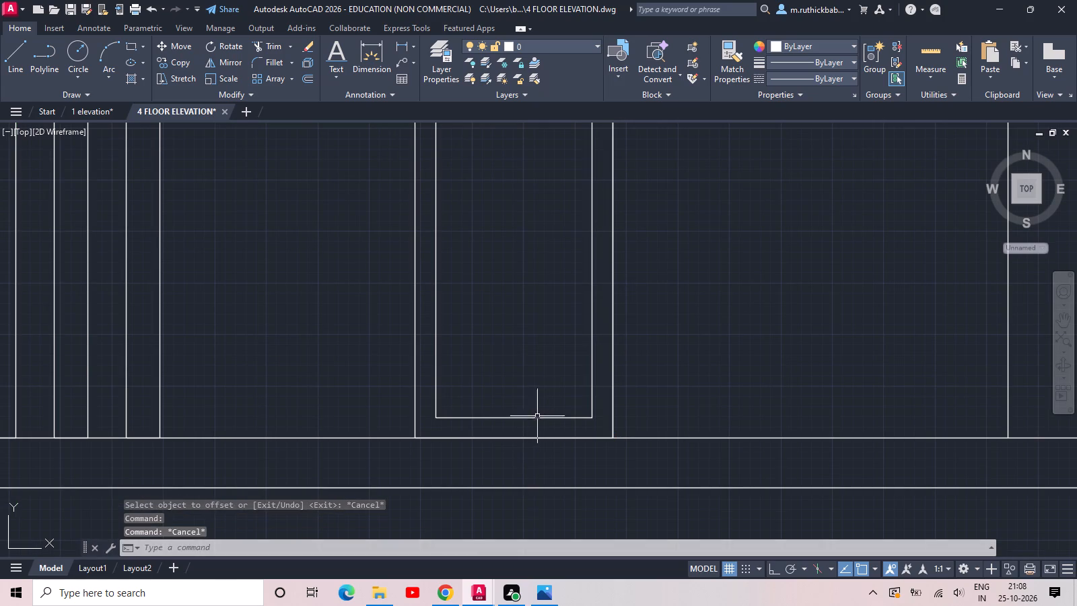
pyautogui.click(544, 418)
pyautogui.write('X')
pyautogui.press('space')
pyautogui.click(540, 405)
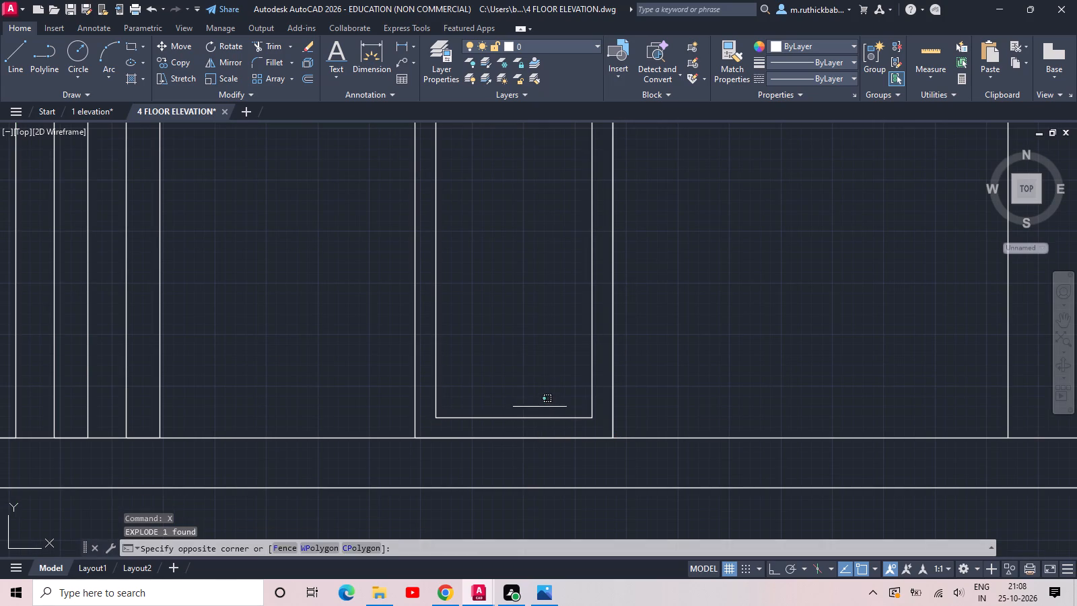
pyautogui.click(516, 425)
pyautogui.press('Delete')
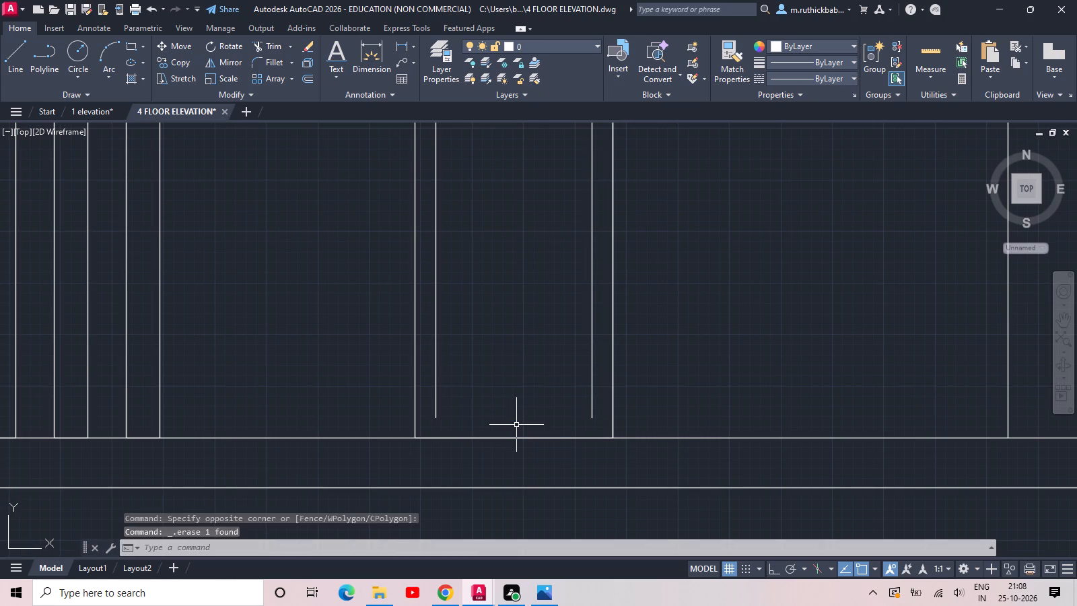
# Extend the two inner vertical lines of the door frame down to the floor line.
pyautogui.write('EX')
pyautogui.press('space')
pyautogui.click(424, 397)
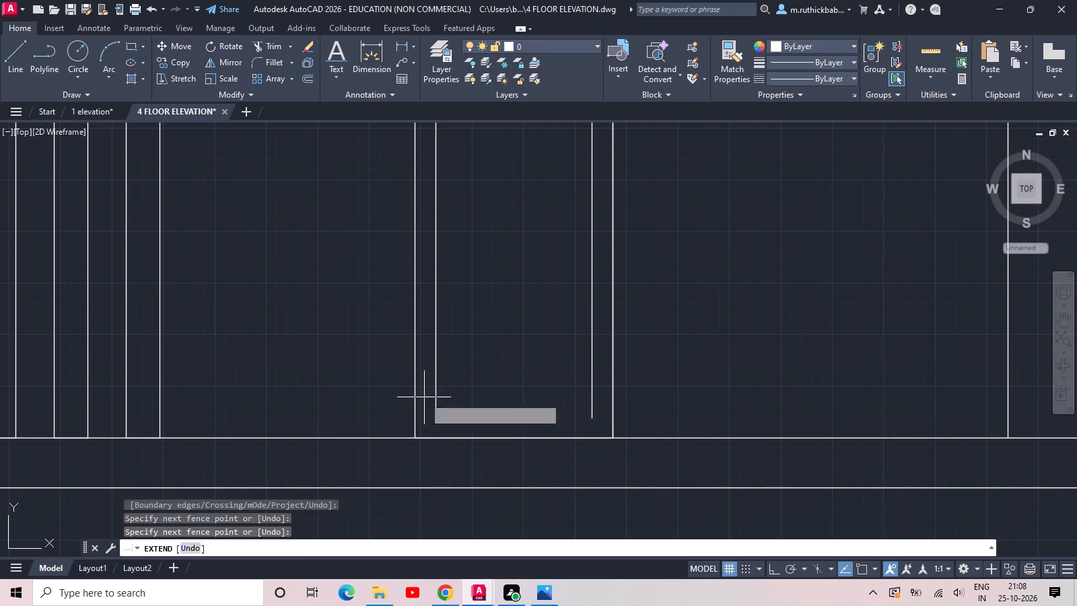
pyautogui.click(598, 399)
pyautogui.press('Escape')
pyautogui.scroll(-2, 588, 397)
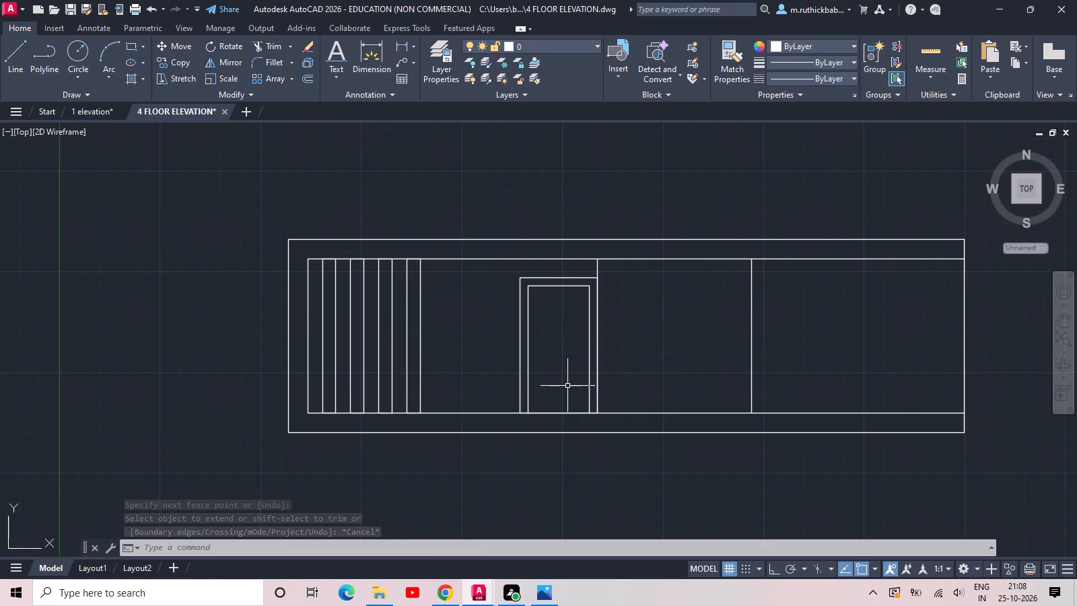
# Draw a door handle rectangle about 9" wide and 2" high, just inside the inner frame's left edge near mid-height.
pyautogui.scroll(3, 543, 353)
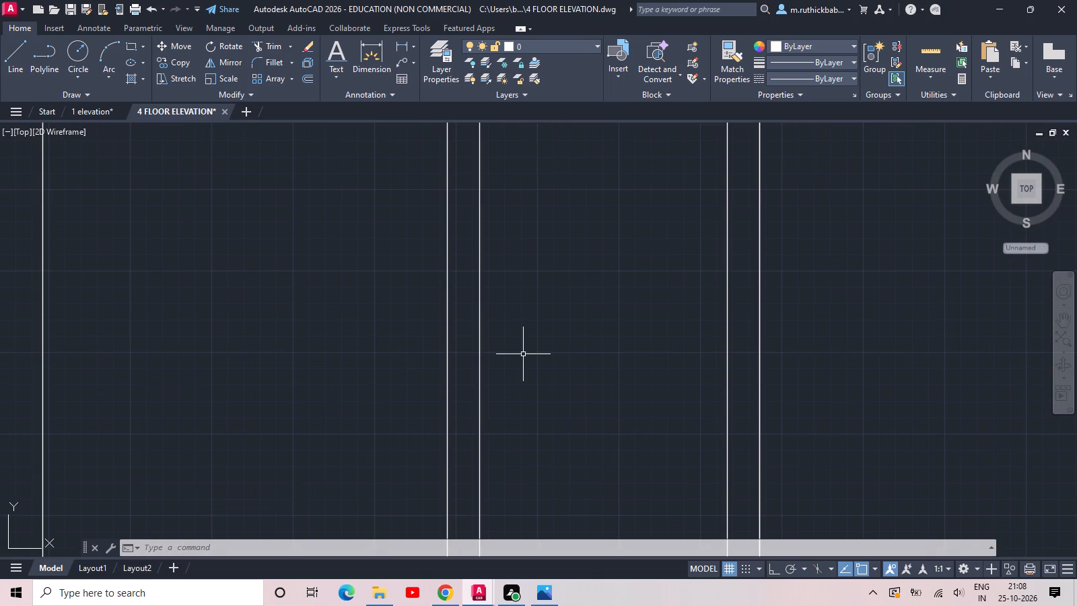
pyautogui.write('REC')
pyautogui.press('space')
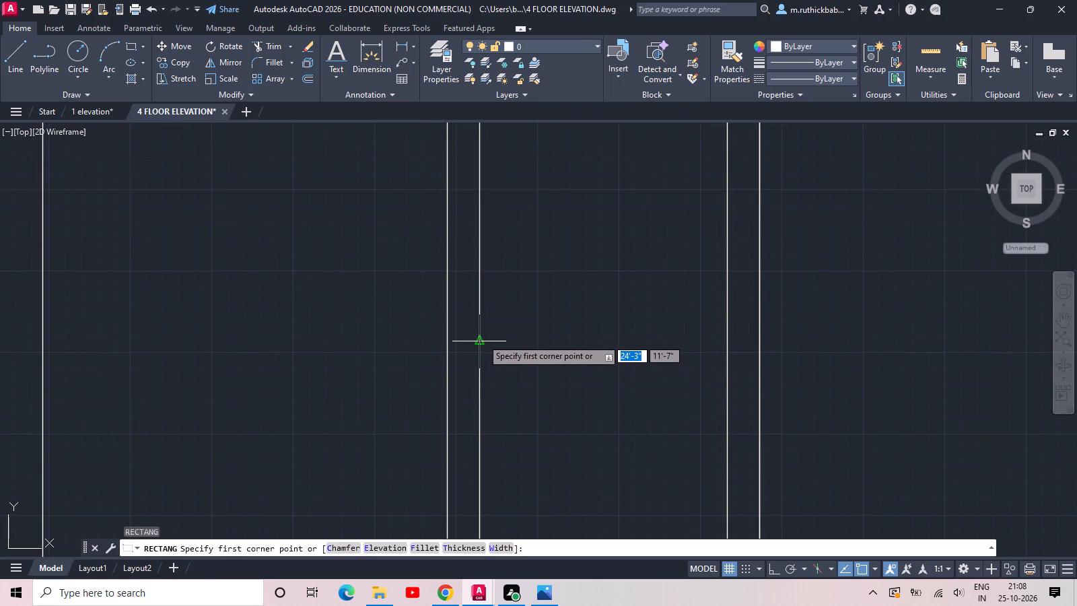
pyautogui.click(487, 339)
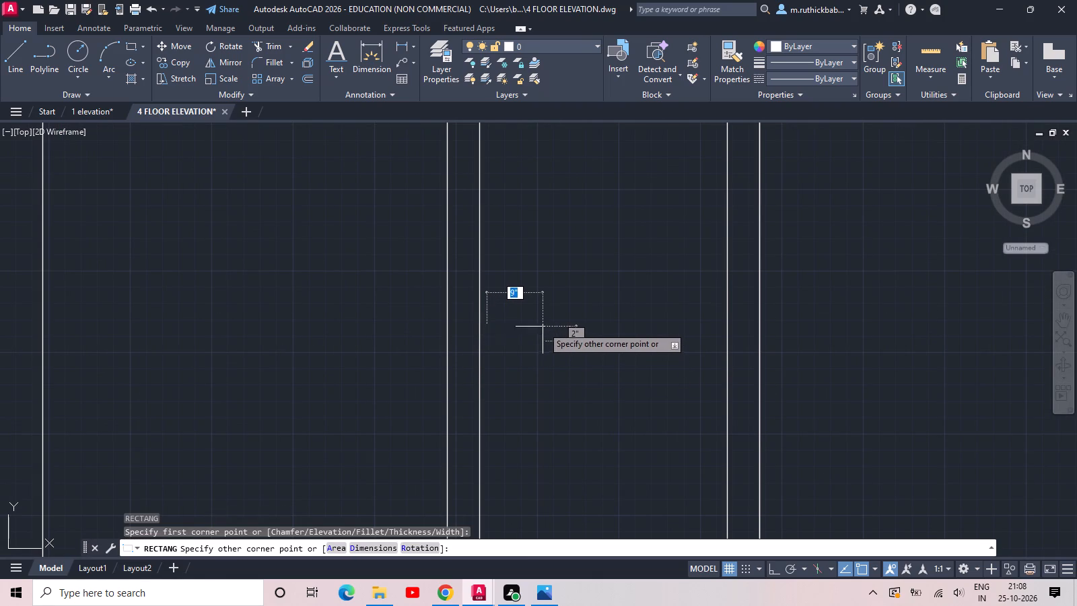
pyautogui.click(546, 331)
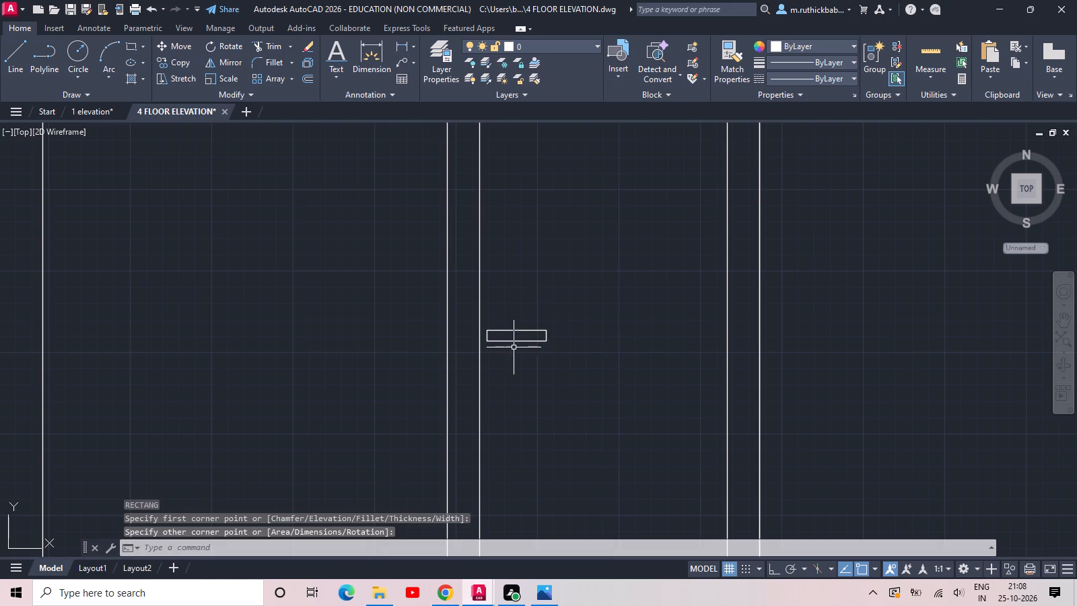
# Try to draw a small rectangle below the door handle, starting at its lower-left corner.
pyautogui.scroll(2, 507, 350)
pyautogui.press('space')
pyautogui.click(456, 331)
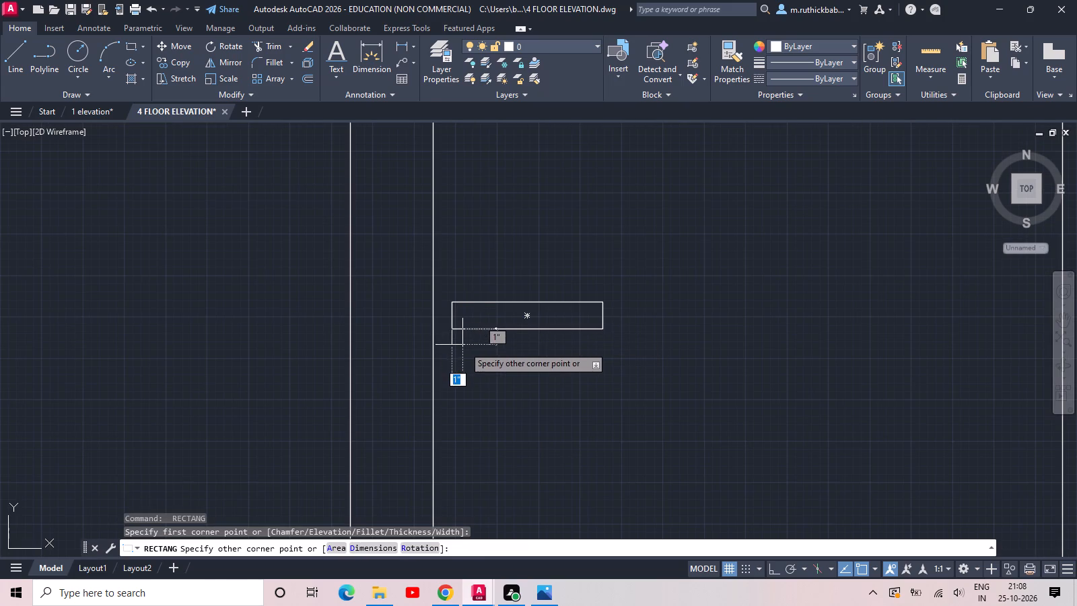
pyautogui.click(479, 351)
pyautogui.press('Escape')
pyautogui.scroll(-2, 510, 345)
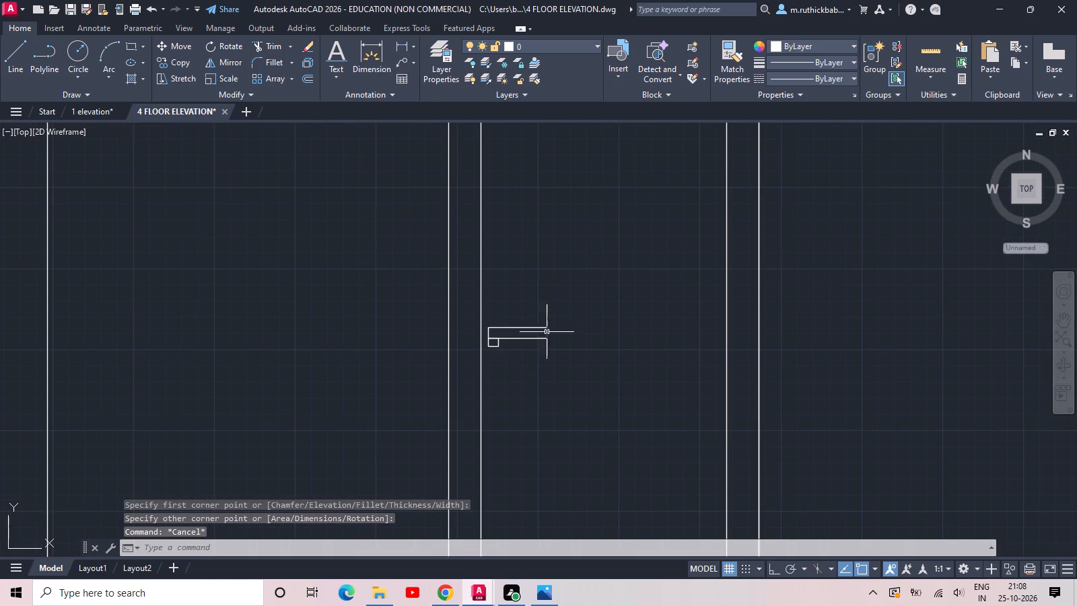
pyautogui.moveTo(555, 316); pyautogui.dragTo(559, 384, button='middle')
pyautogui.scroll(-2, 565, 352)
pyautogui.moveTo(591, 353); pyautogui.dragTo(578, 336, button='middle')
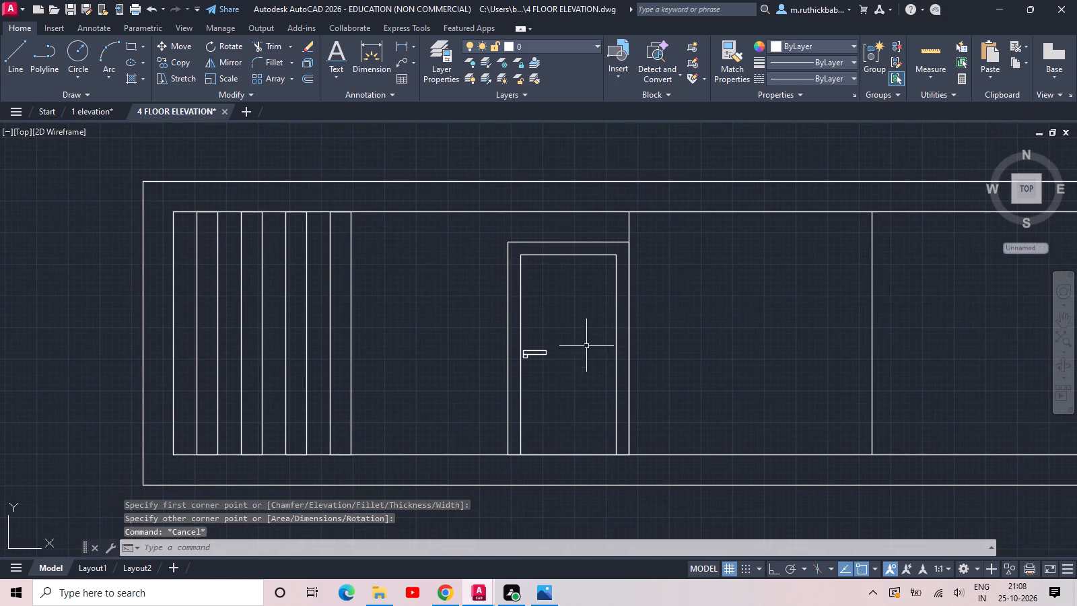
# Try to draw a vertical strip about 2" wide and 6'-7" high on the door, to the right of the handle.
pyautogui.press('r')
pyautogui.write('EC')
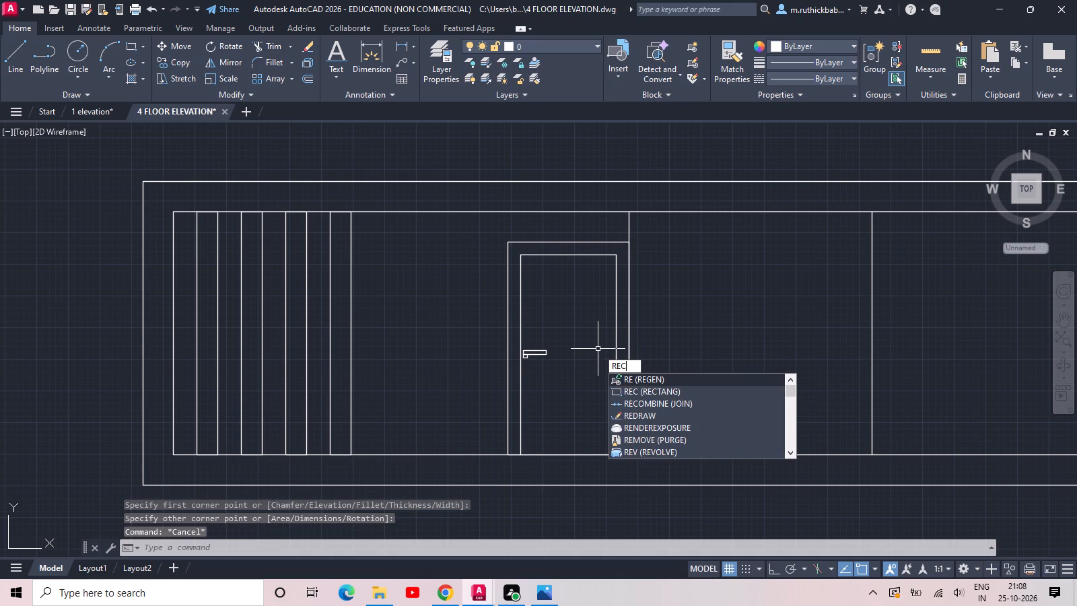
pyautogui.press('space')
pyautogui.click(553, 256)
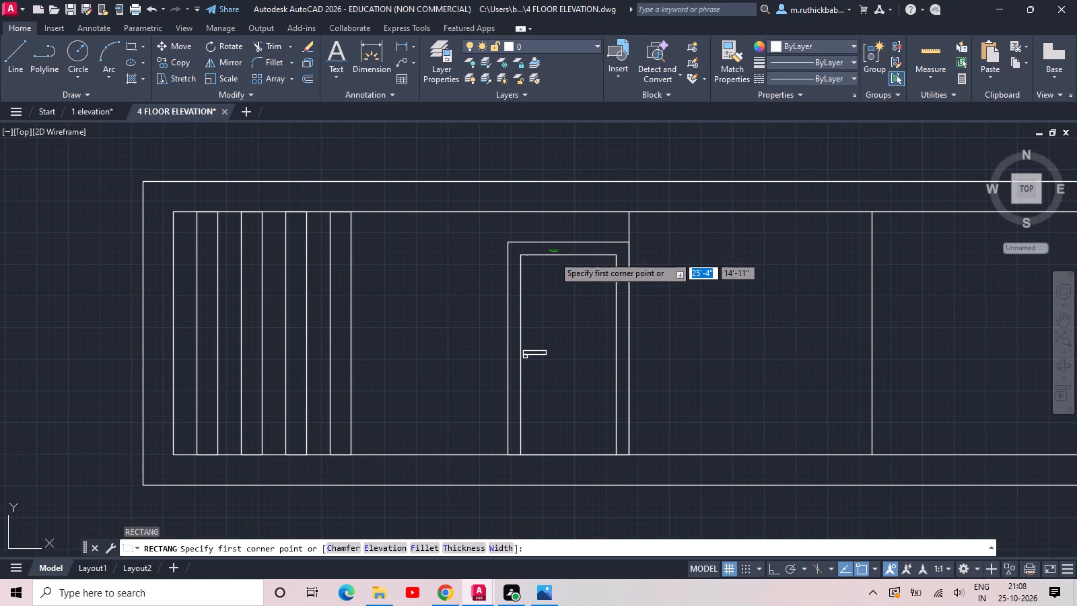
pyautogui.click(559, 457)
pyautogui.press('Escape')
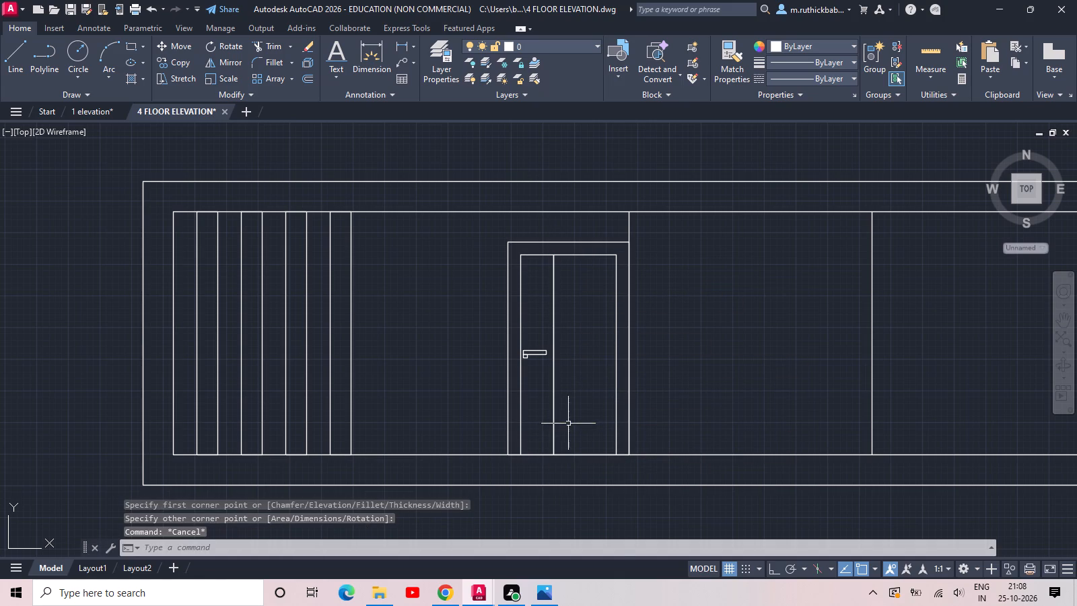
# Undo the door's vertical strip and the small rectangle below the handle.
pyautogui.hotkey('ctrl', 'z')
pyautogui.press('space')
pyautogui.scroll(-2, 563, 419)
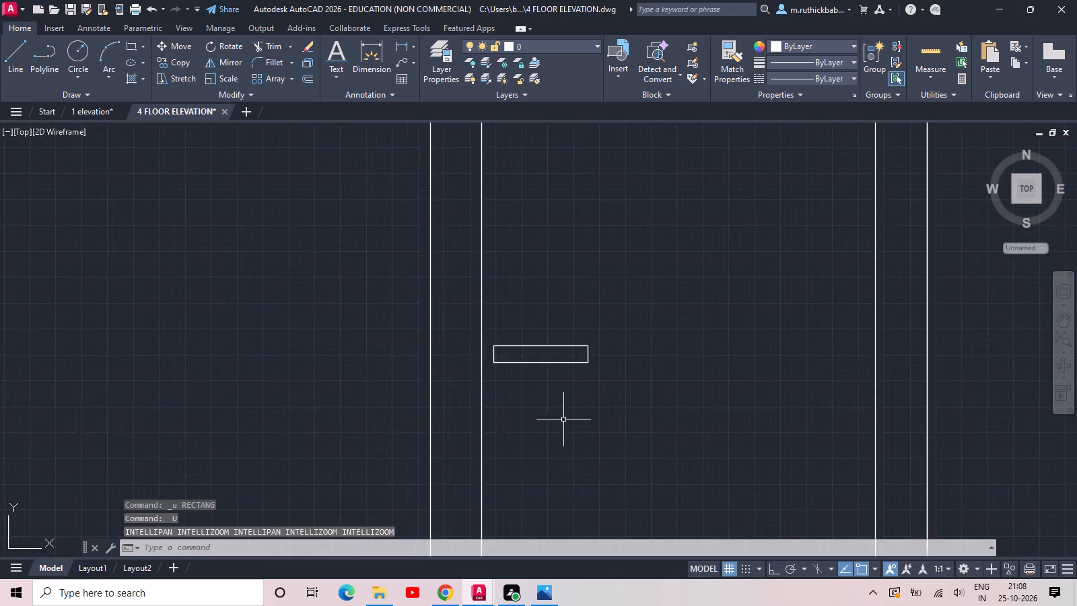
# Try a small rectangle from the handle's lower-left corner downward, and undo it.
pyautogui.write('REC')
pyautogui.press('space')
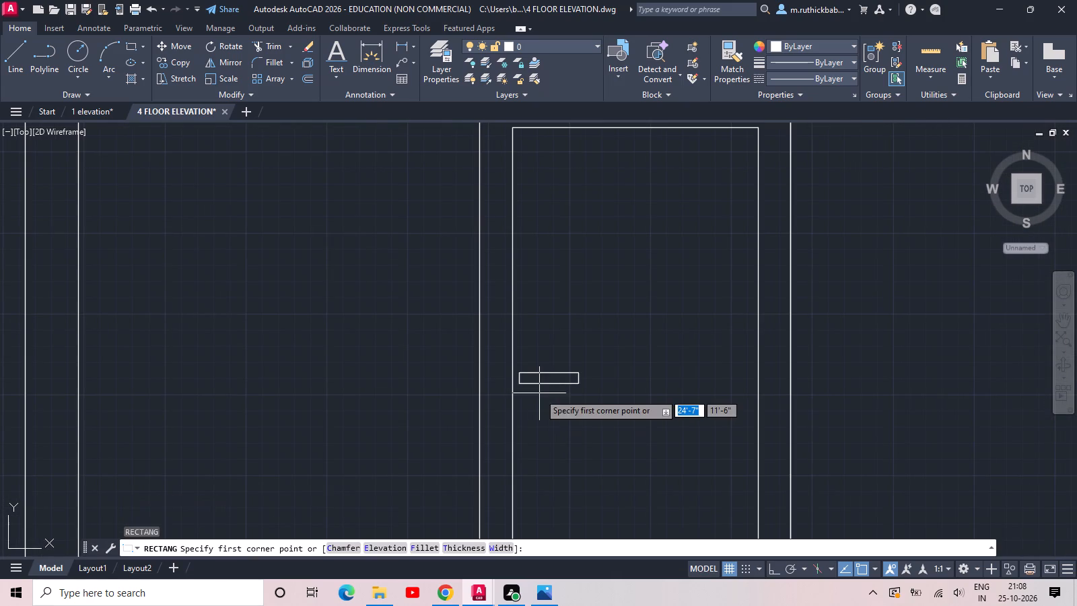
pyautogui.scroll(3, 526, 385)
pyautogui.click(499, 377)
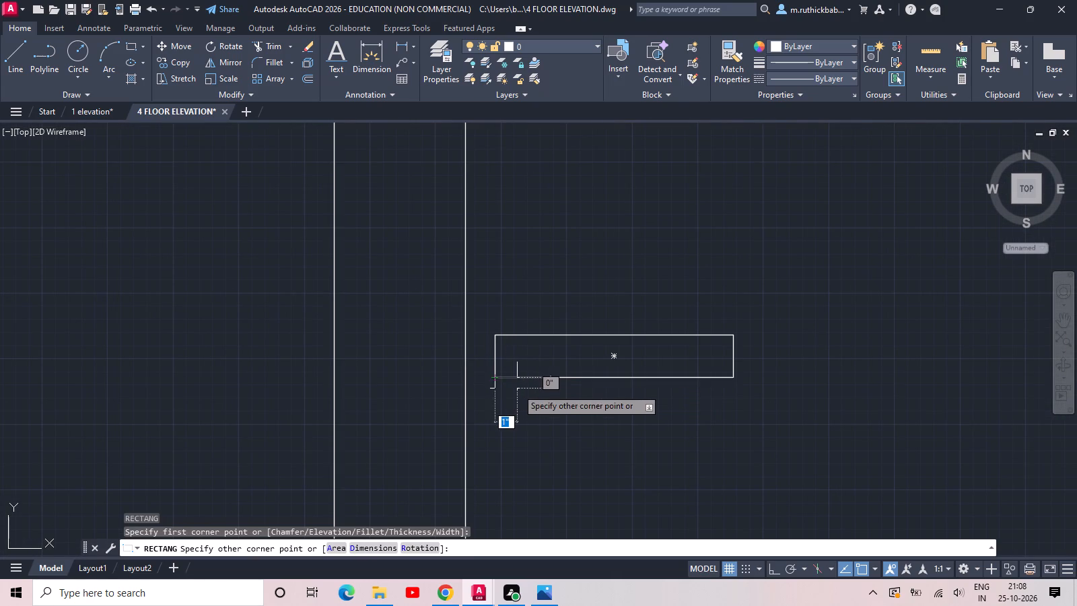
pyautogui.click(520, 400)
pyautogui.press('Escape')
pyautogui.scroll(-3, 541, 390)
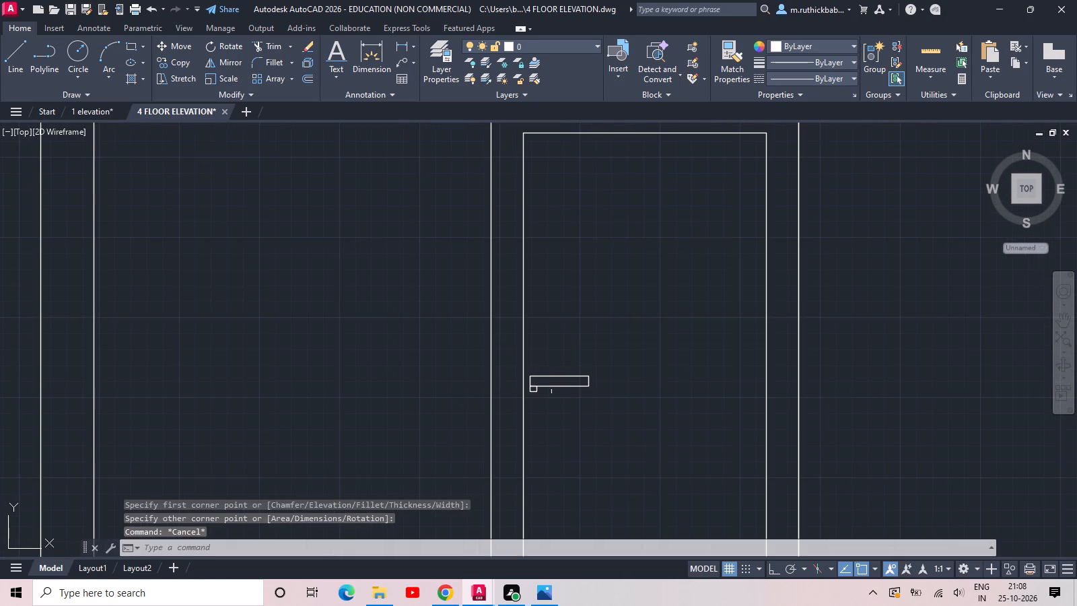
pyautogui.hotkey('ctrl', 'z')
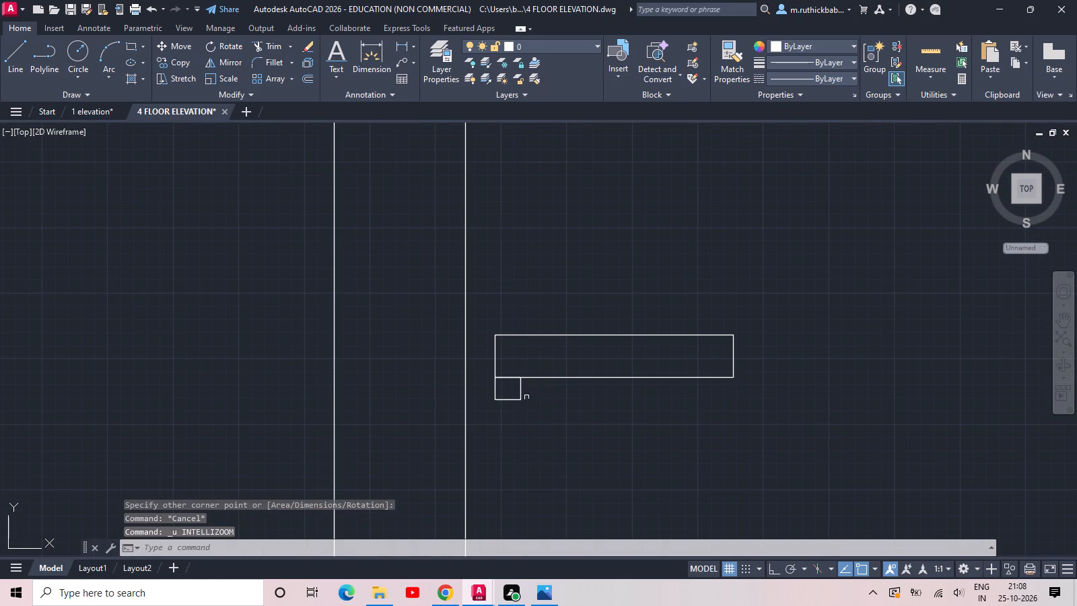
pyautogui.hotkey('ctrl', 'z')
# Draw a rectangle about 2" by 2" below the door handle, starting at its lower-left corner.
pyautogui.scroll(2, 525, 396)
pyautogui.write('RE')
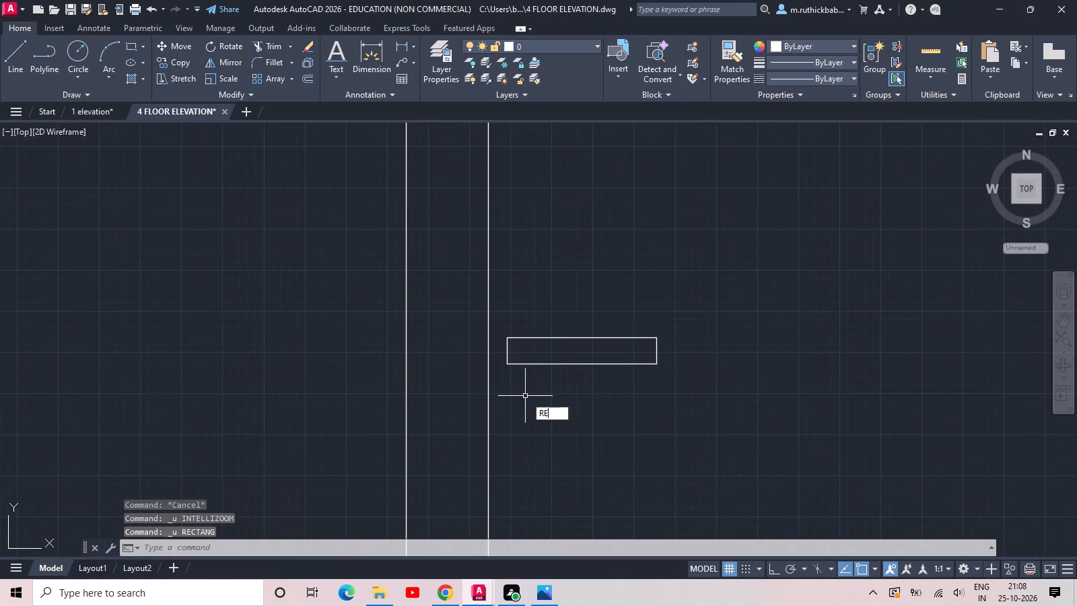
pyautogui.press('c')
pyautogui.press('space')
pyautogui.click(508, 366)
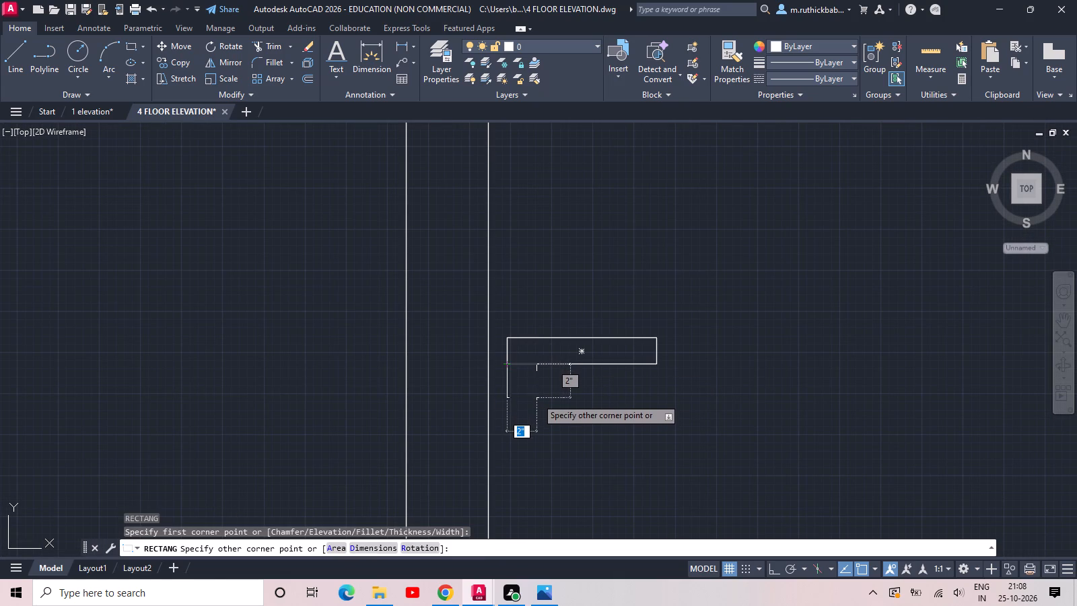
pyautogui.click(536, 401)
pyautogui.press('Escape')
pyautogui.scroll(-4, 561, 386)
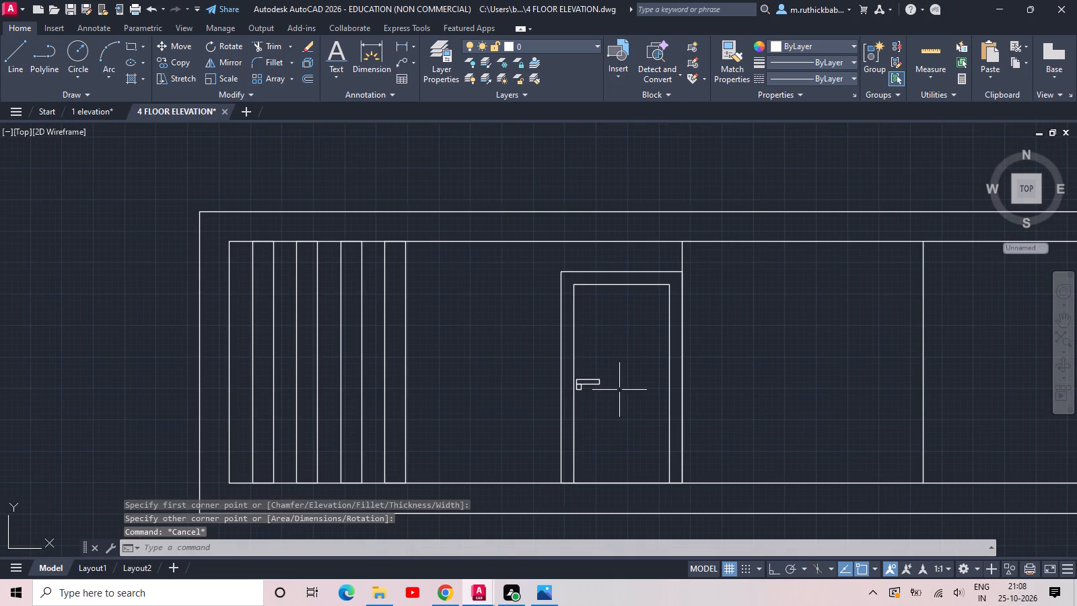
# Draw a full-height vertical strip about 2" wide and 6'-7" high on the door, just right of the handle.
pyautogui.moveTo(621, 391); pyautogui.dragTo(512, 361, button='middle')
pyautogui.write('RE')
pyautogui.press('c')
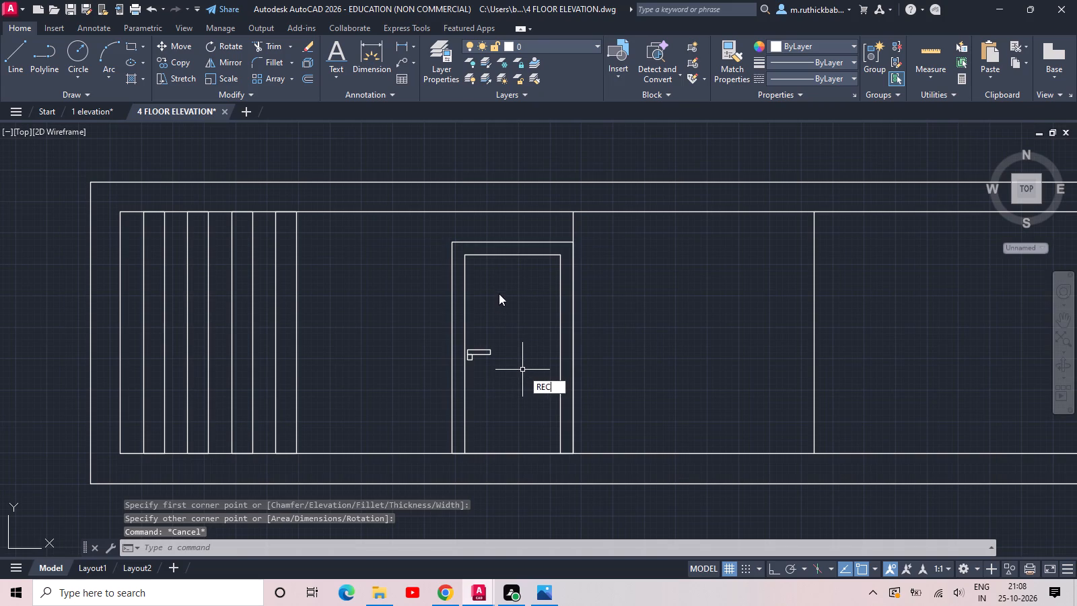
pyautogui.press('space')
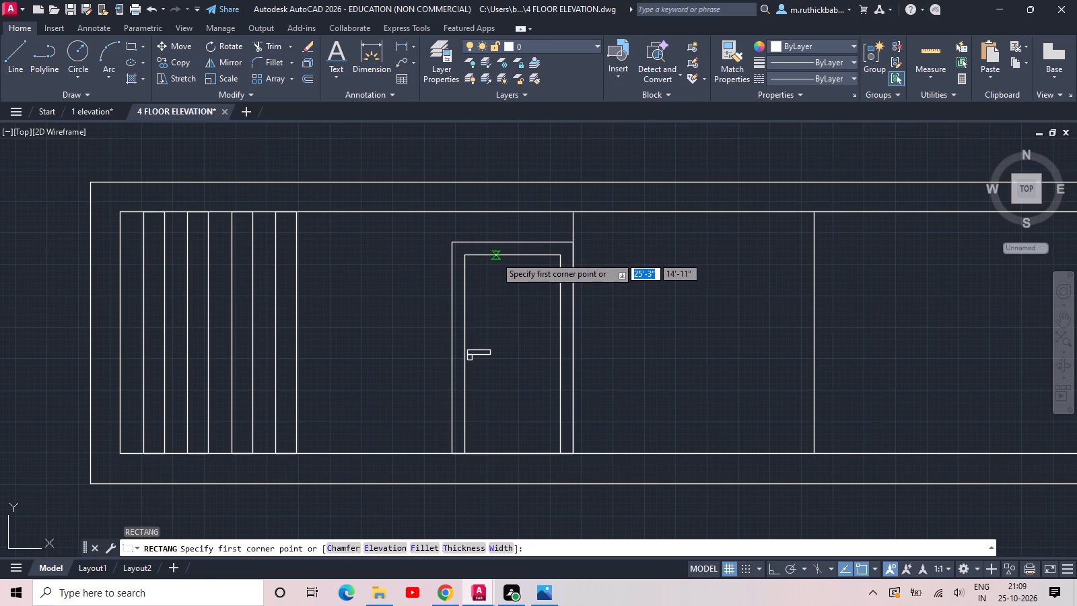
pyautogui.click(495, 257)
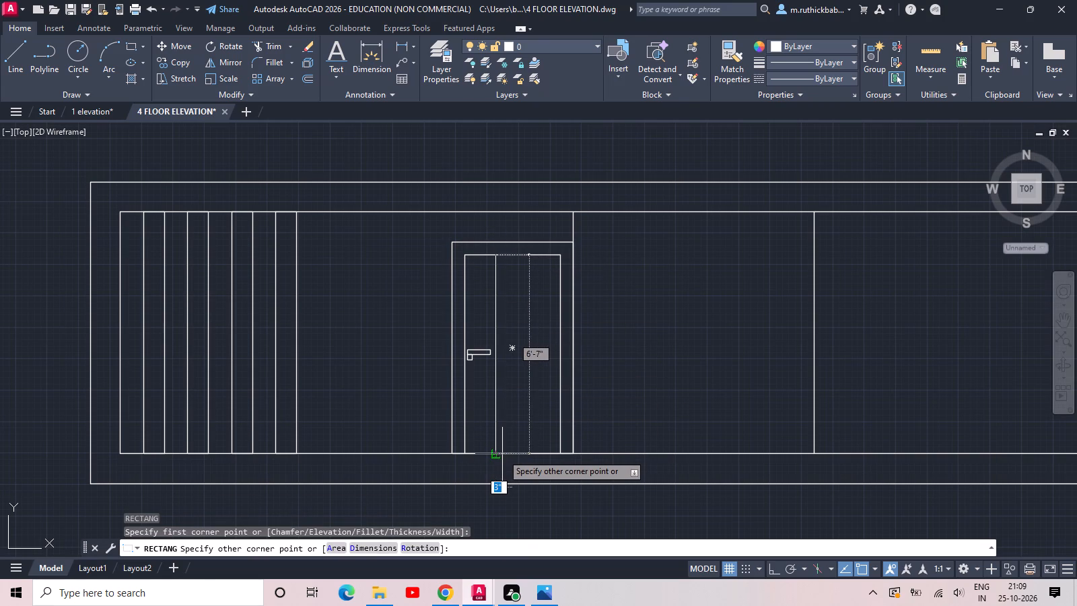
pyautogui.scroll(2, 501, 455)
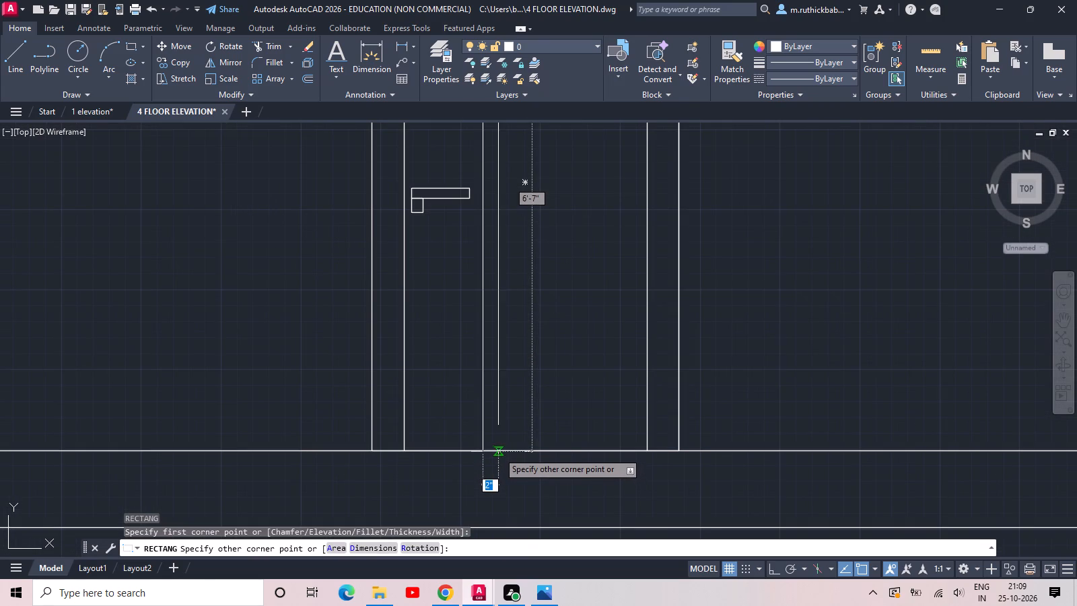
pyautogui.click(494, 454)
pyautogui.scroll(-3, 508, 434)
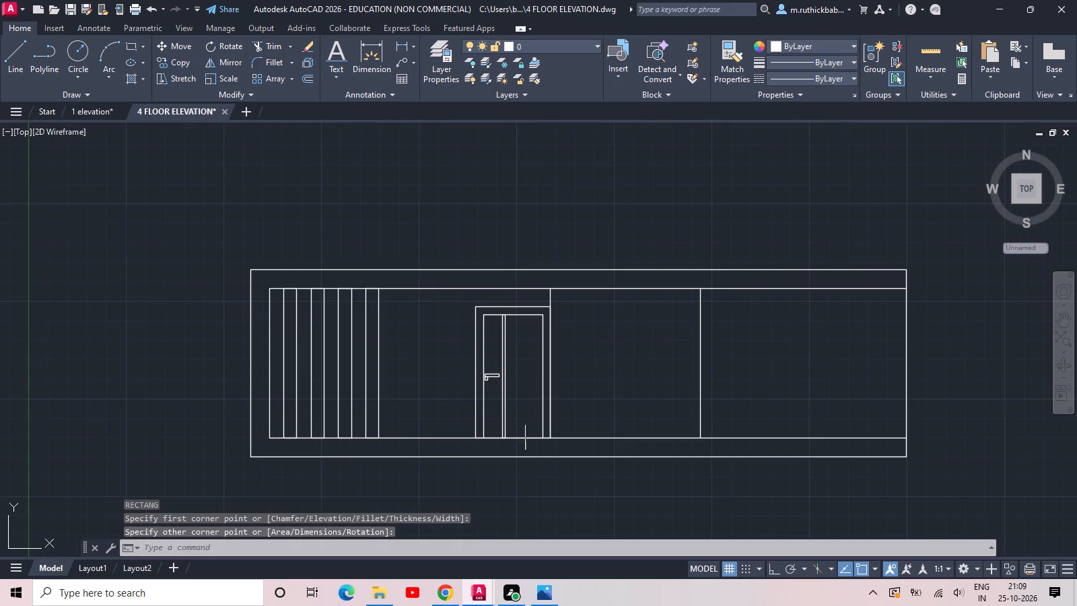
pyautogui.press('Escape')
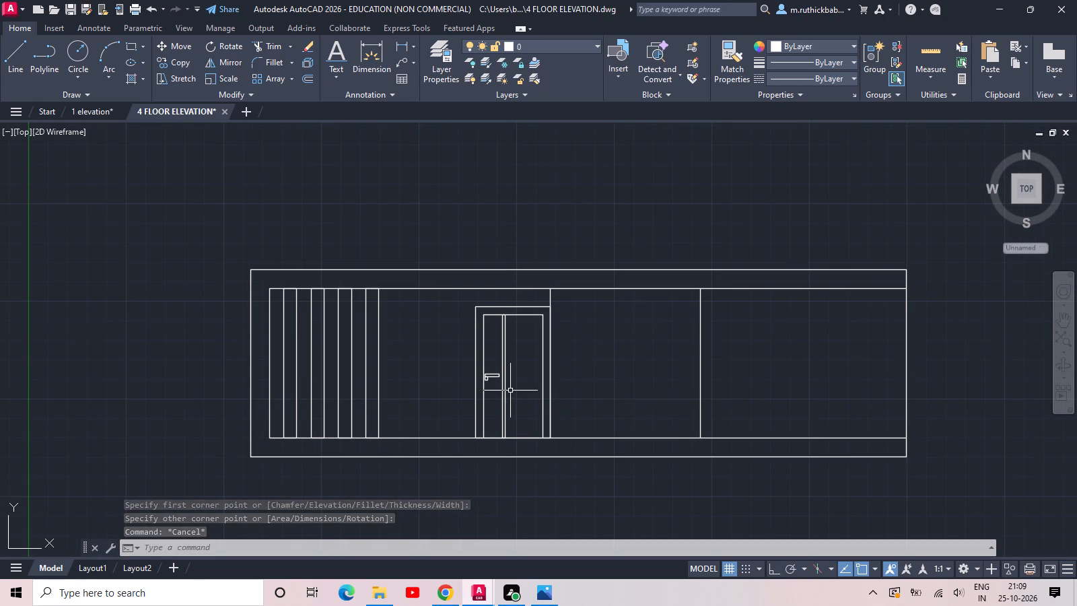
# Erase the four vertical strip rectangles in the bay to the left of the door.
pyautogui.moveTo(378, 374); pyautogui.dragTo(451, 362, button='middle')
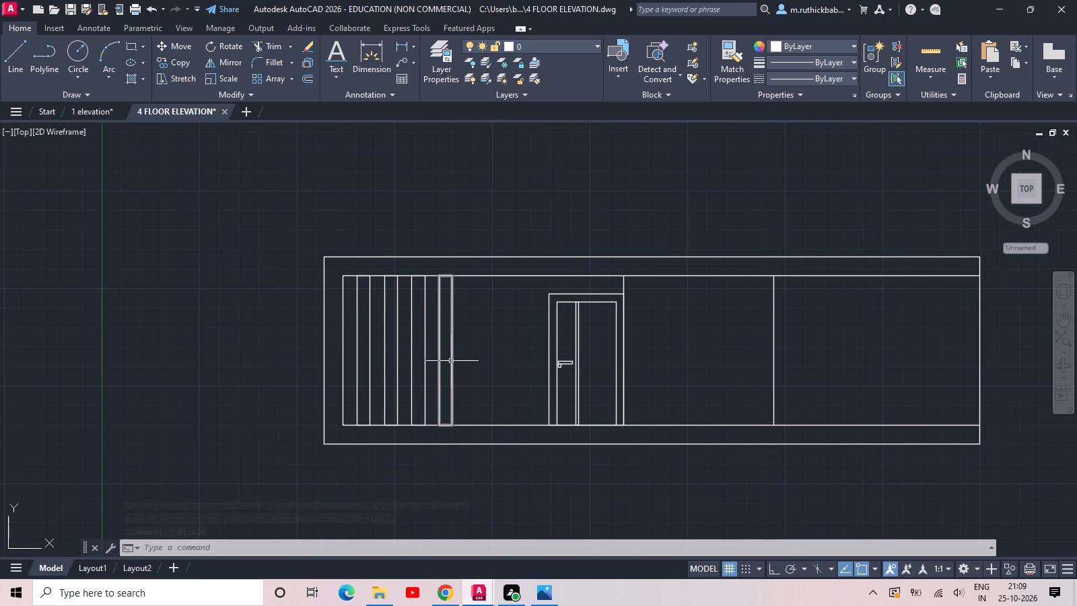
pyautogui.scroll(2, 451, 361)
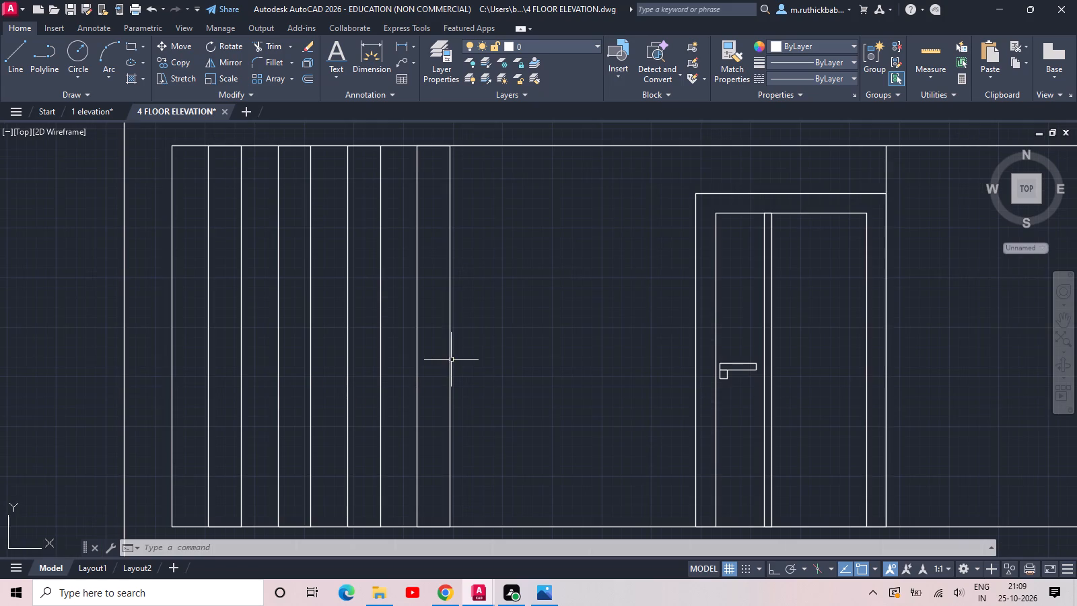
pyautogui.click(469, 318)
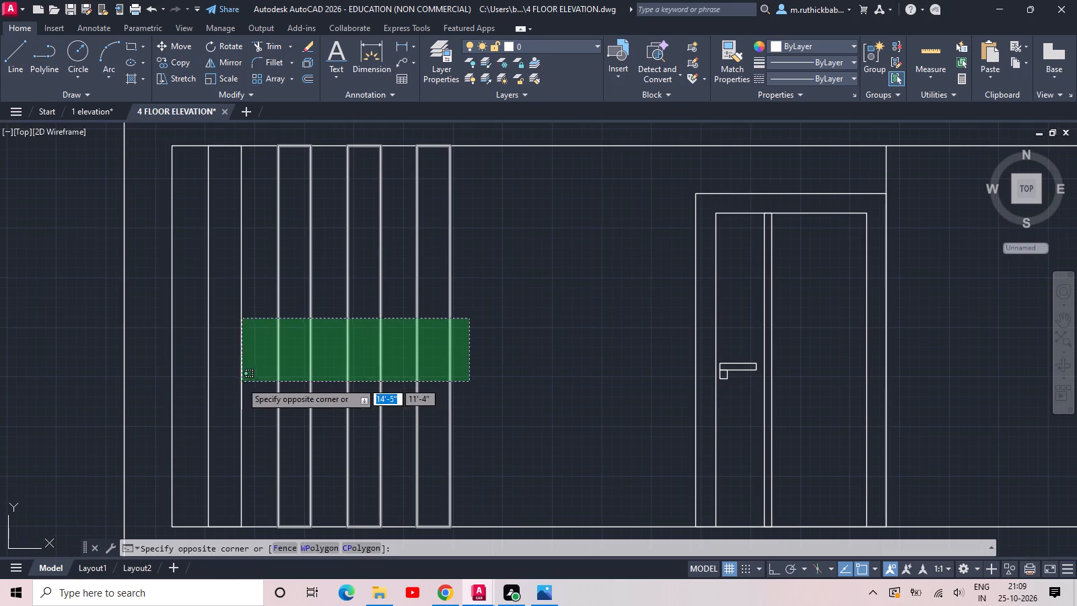
pyautogui.click(195, 397)
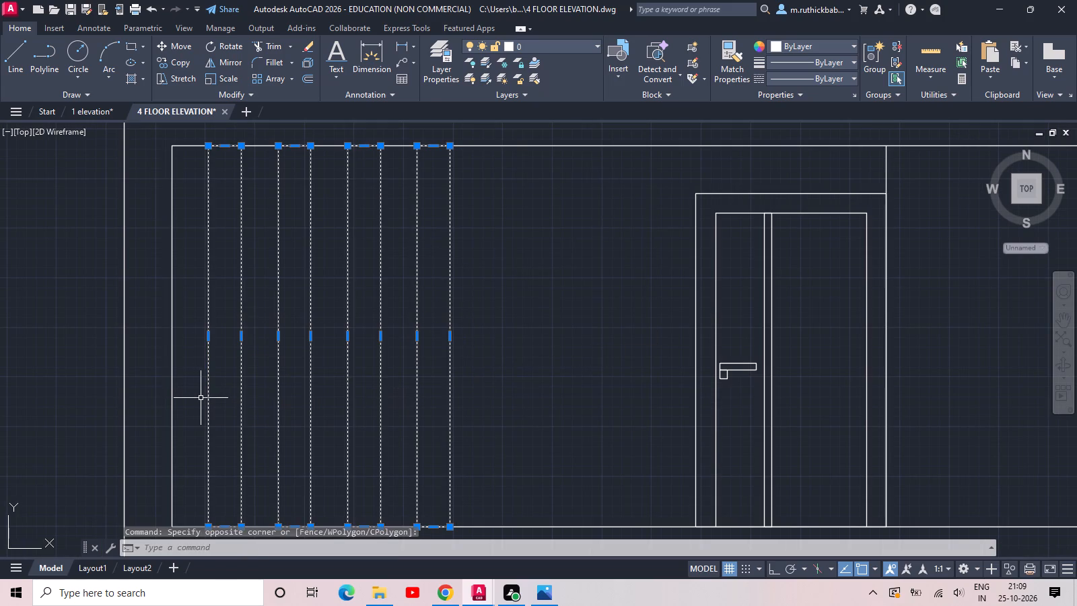
pyautogui.press('Delete')
pyautogui.press('e')
pyautogui.press('Escape')
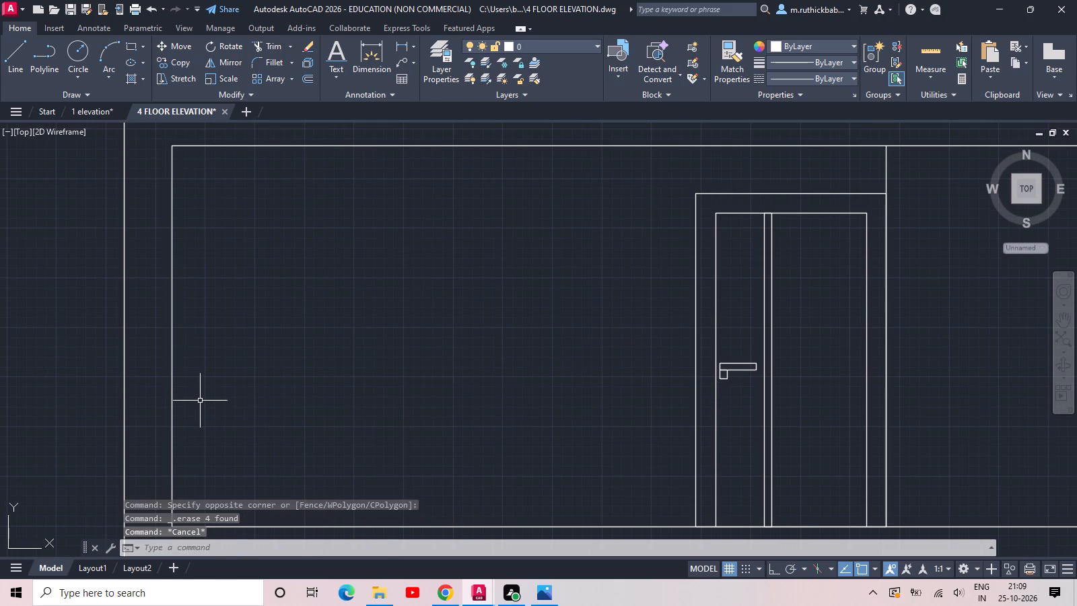
# Draw a narrow vertical rectangle 8' high, full bay height, just inside the left edge of the left bay.
pyautogui.write('REC')
pyautogui.press('space')
pyautogui.moveTo(214, 438); pyautogui.dragTo(227, 426, button='middle')
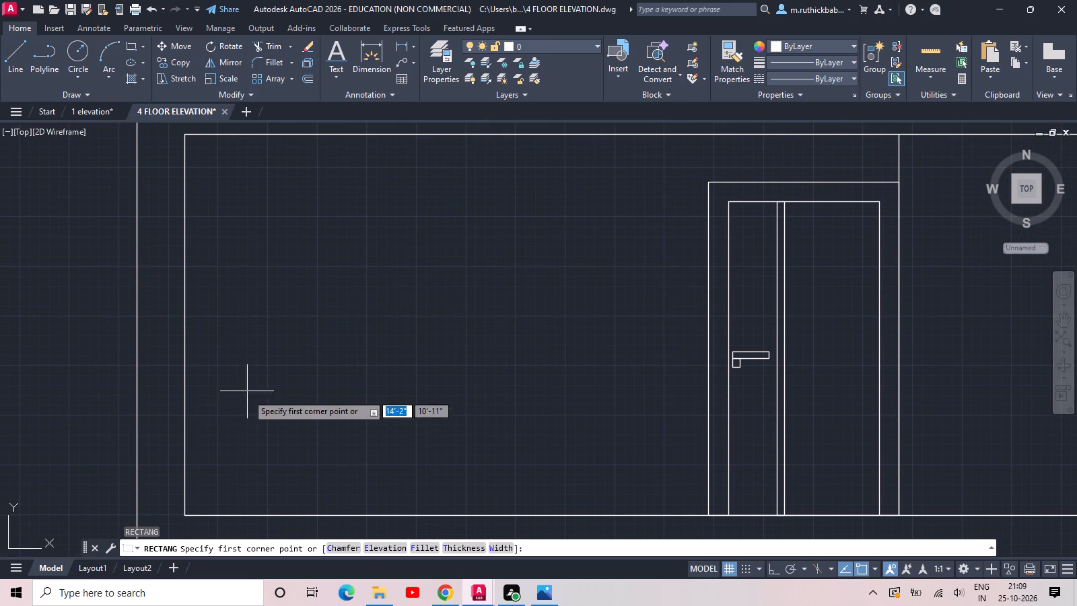
pyautogui.click(201, 517)
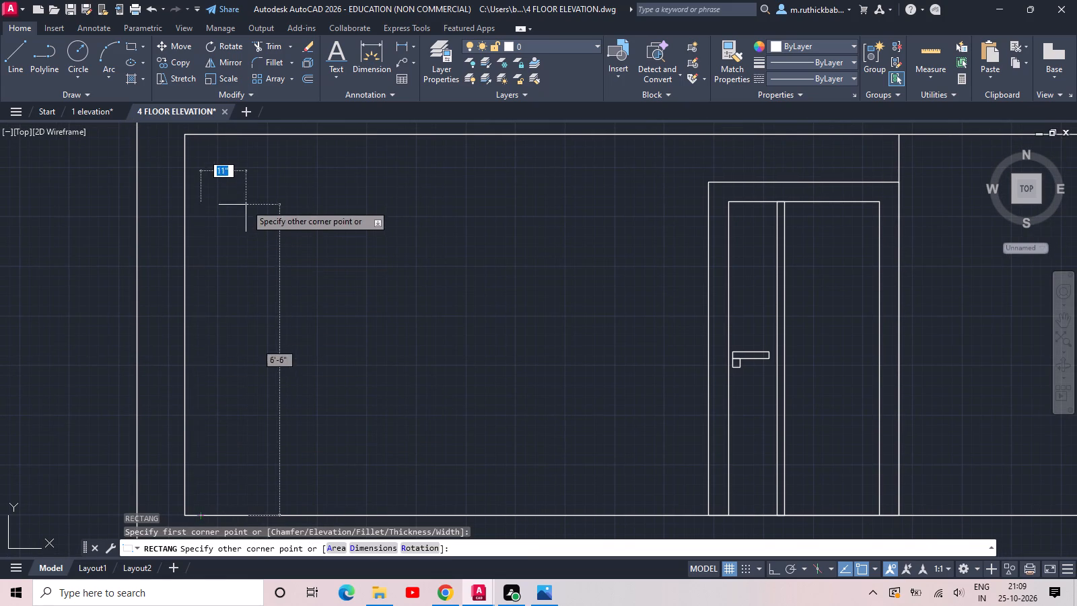
pyautogui.moveTo(220, 162); pyautogui.dragTo(344, 174, button='middle')
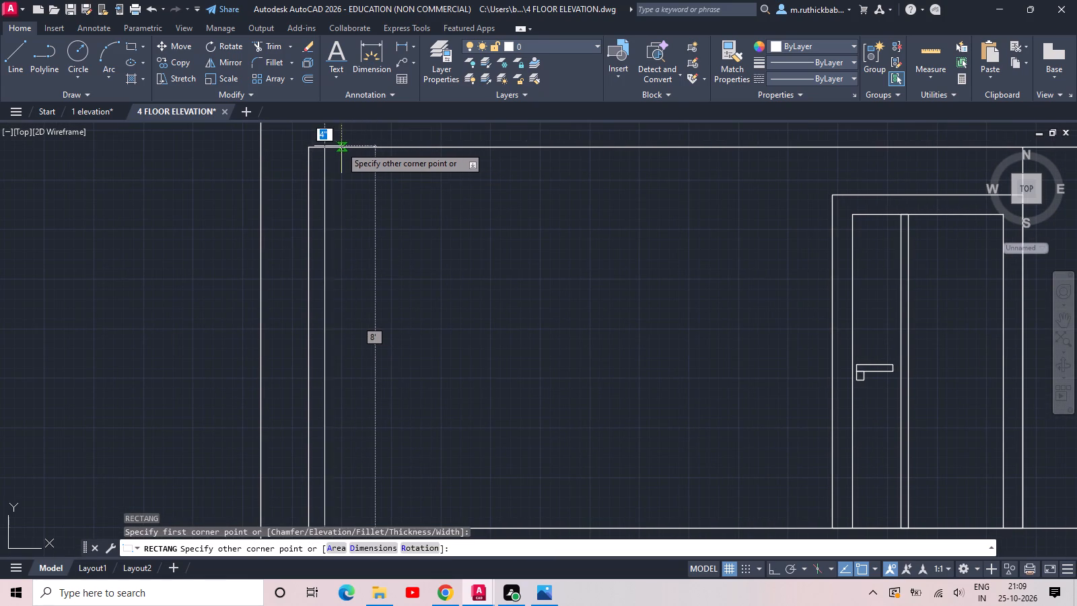
pyautogui.click(338, 148)
pyautogui.press('Escape')
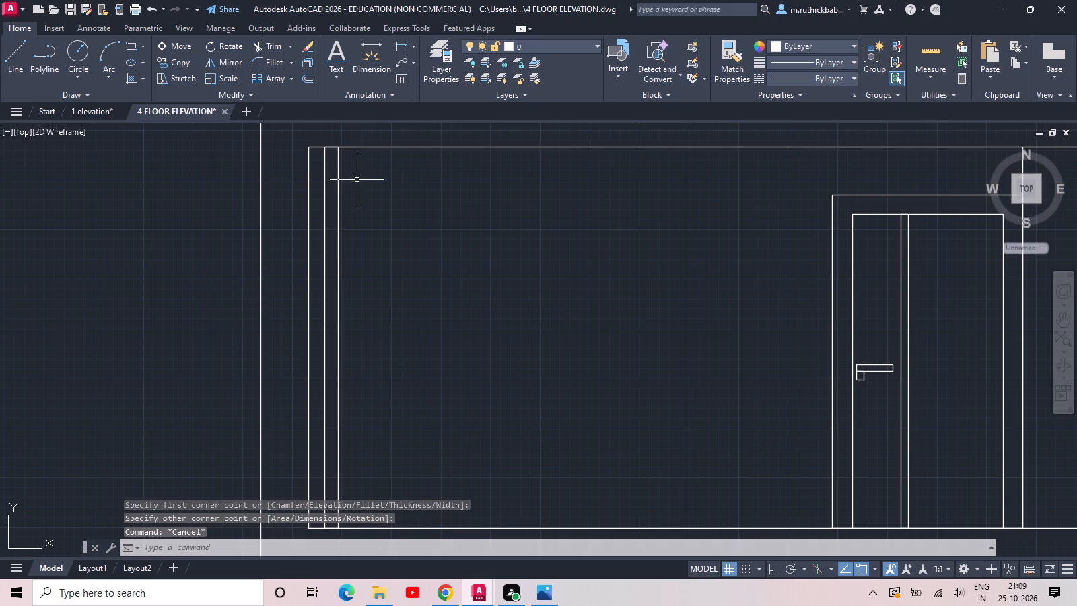
# Copy the vertical strip four times toward the door along the bay's top edge, spaced about 6" apart.
pyautogui.moveTo(357, 180); pyautogui.dragTo(351, 176)
pyautogui.click(318, 167)
pyautogui.write('CO')
pyautogui.press('space')
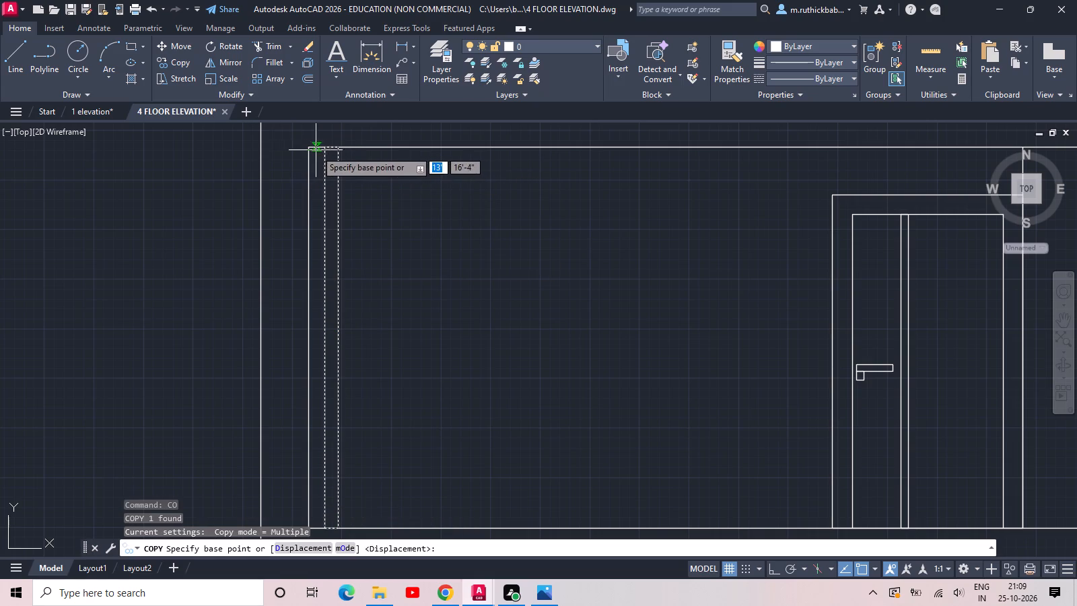
pyautogui.click(316, 147)
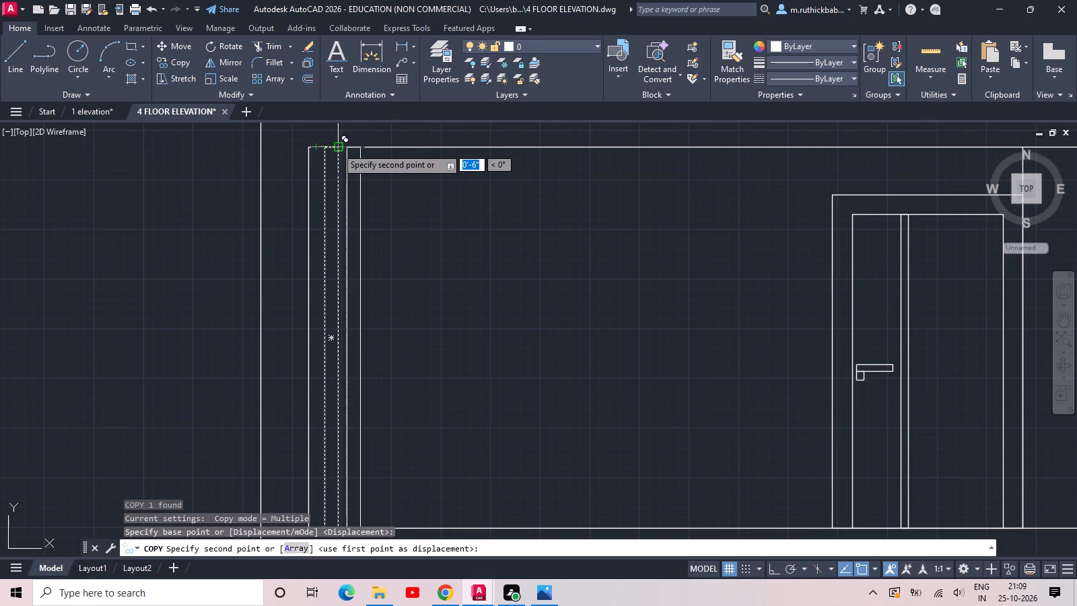
pyautogui.click(337, 147)
pyautogui.click(362, 147)
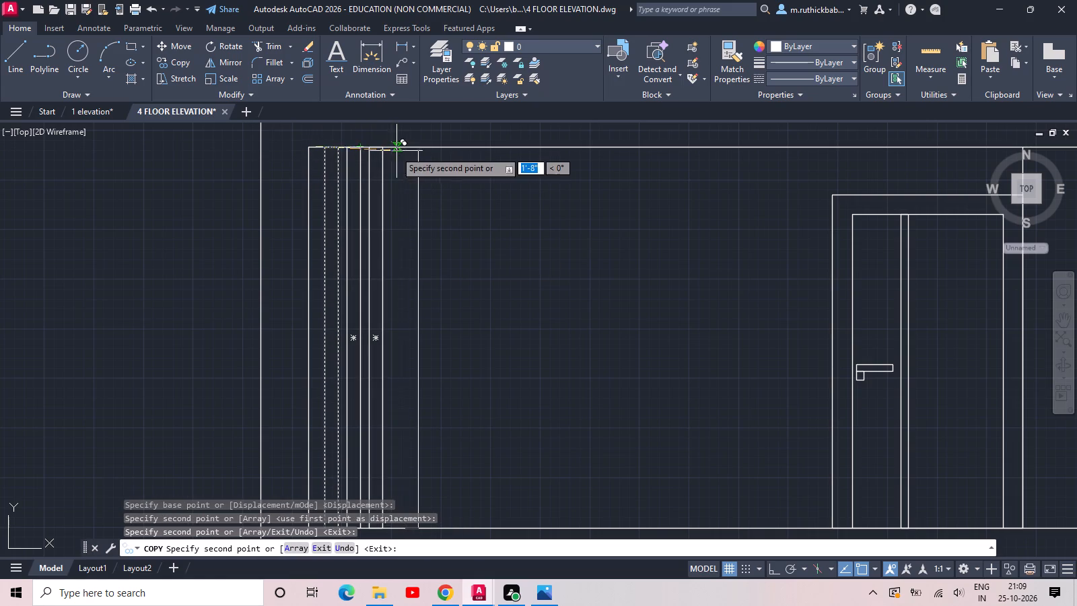
pyautogui.click(382, 149)
pyautogui.click(407, 147)
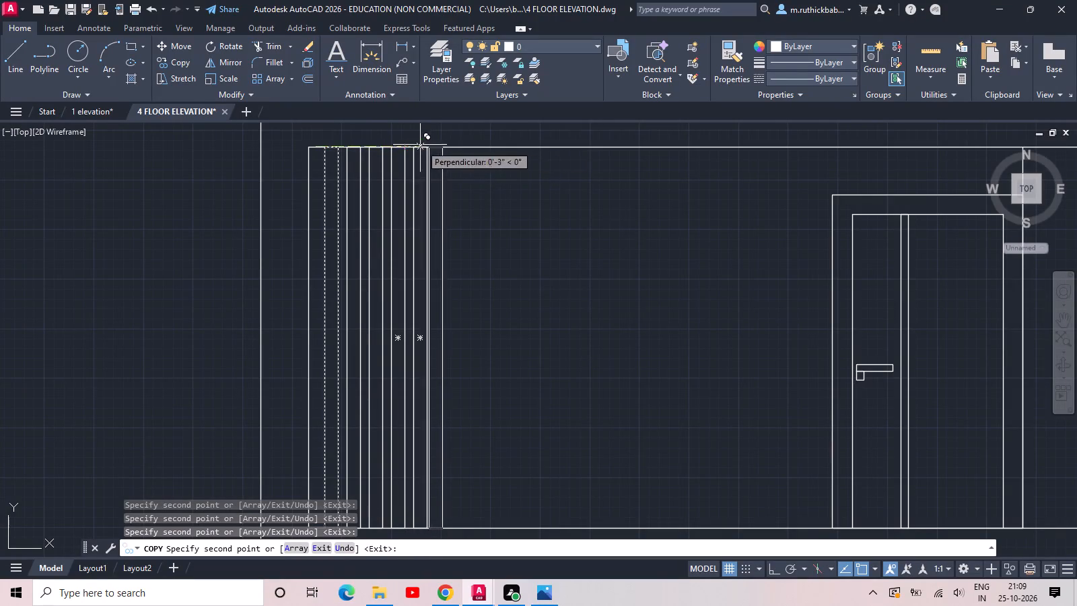
pyautogui.scroll(-3, 423, 143)
pyautogui.press('Escape')
# Draw a window rectangle about 2'-11" wide and 4' high against the last strip, its top level with the door frame's top.
pyautogui.scroll(1, 450, 180)
pyautogui.moveTo(445, 184); pyautogui.dragTo(384, 215, button='middle')
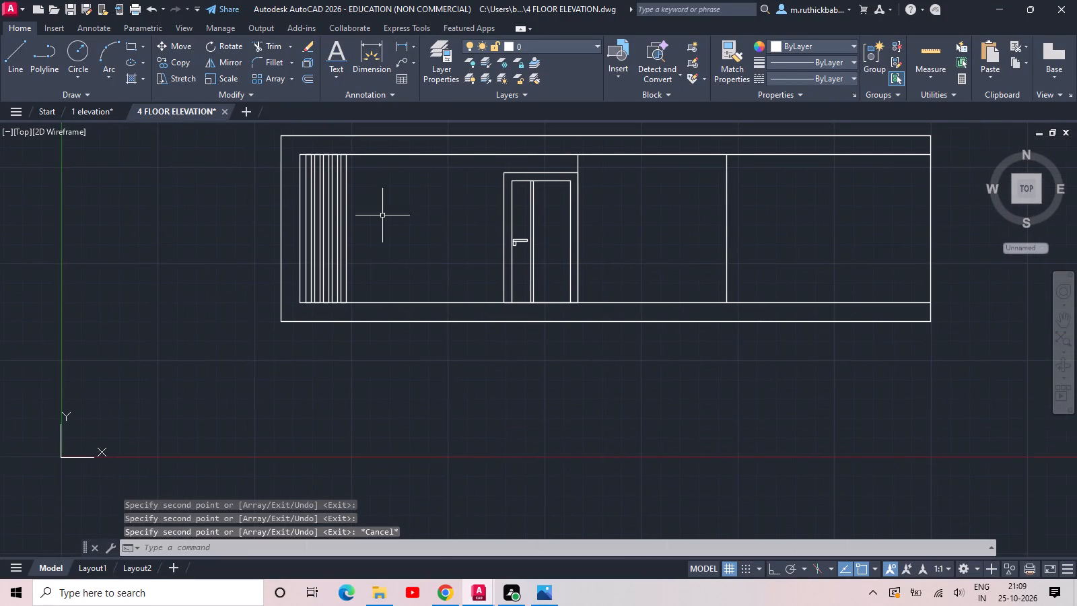
pyautogui.scroll(2, 402, 222)
pyautogui.write('REC')
pyautogui.press('space')
pyautogui.scroll(-1, 291, 175)
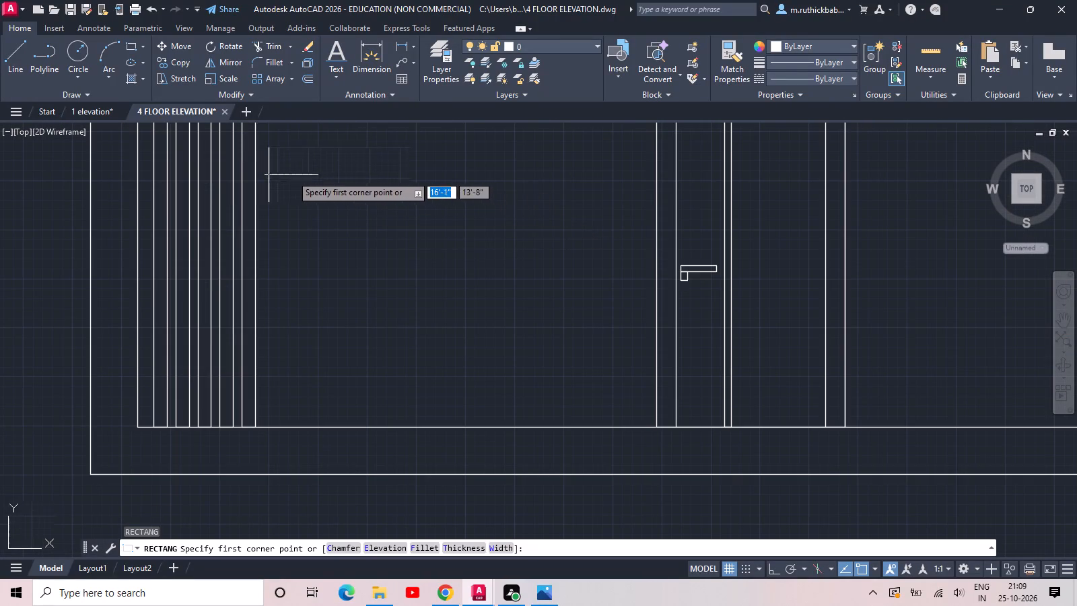
pyautogui.moveTo(291, 175); pyautogui.dragTo(288, 237, button='middle')
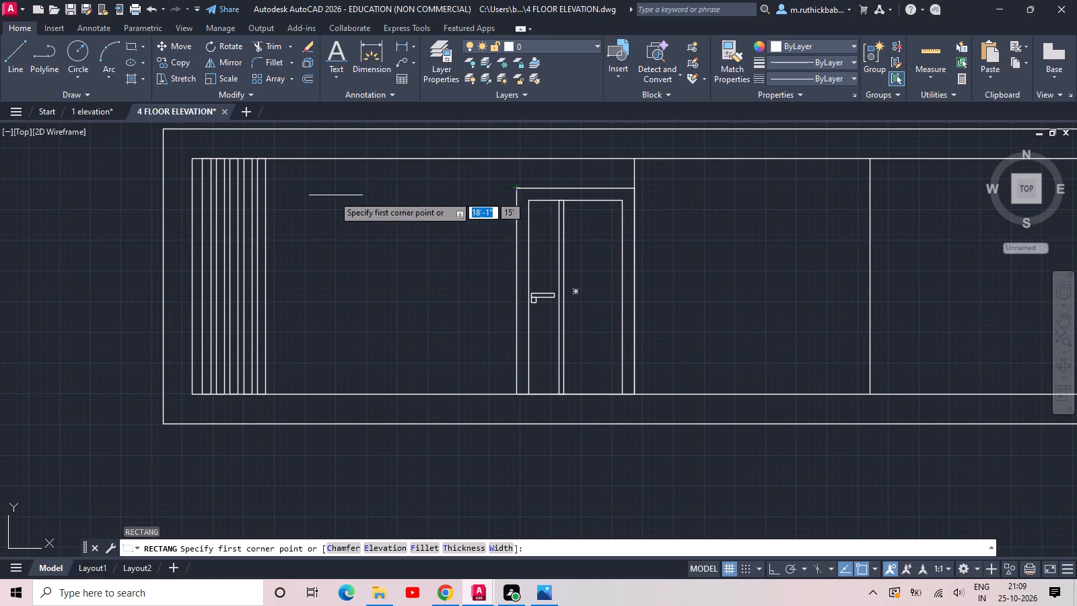
pyautogui.click(269, 189)
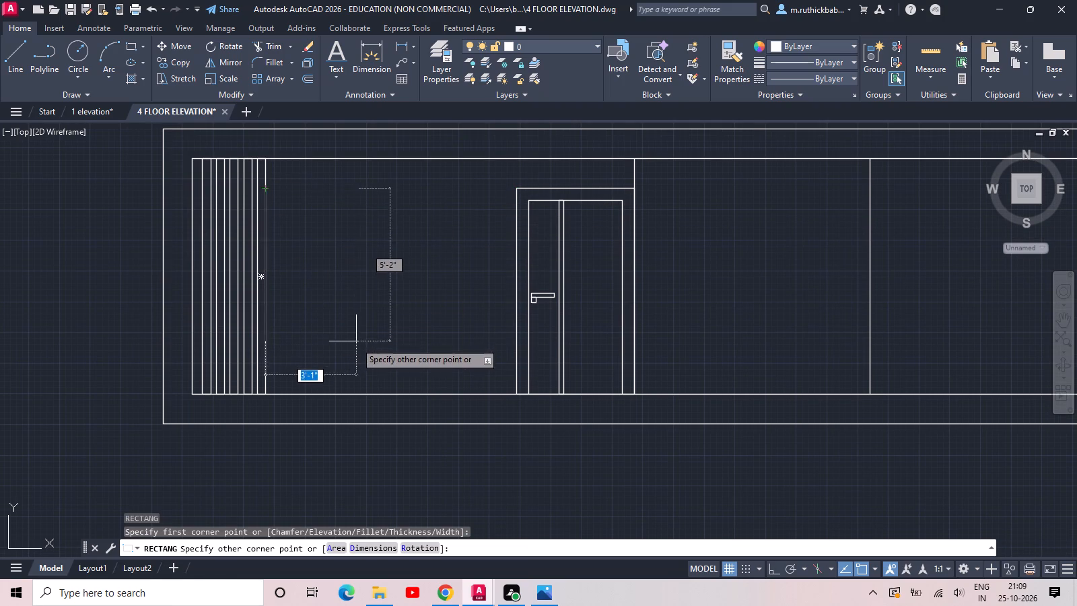
pyautogui.click(351, 306)
# Offset the window rectangle 5" inward to form its frame.
pyautogui.click(366, 231)
pyautogui.click(333, 250)
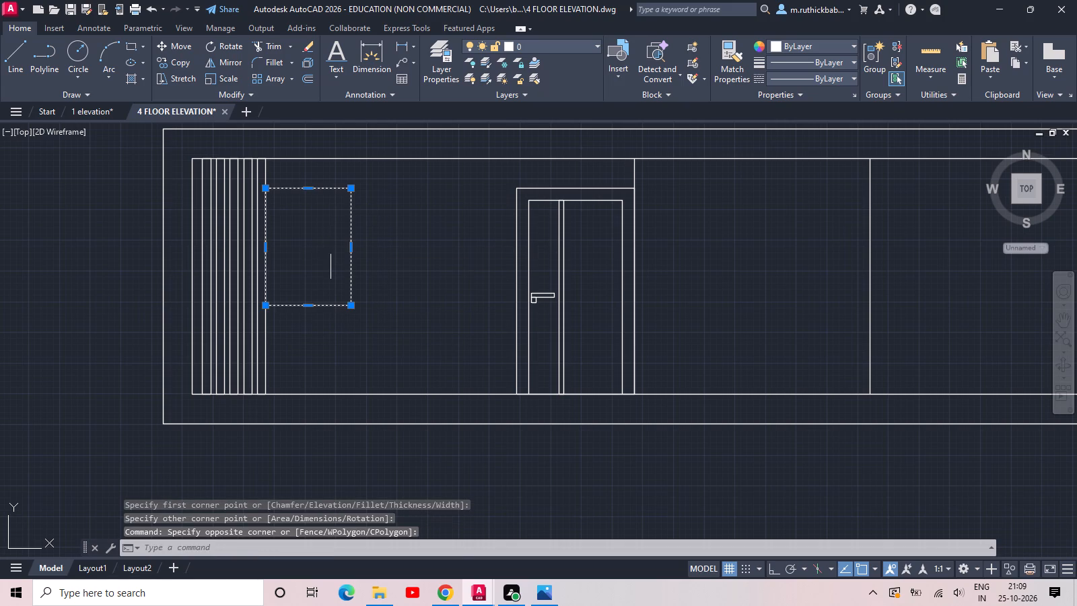
pyautogui.press('Escape')
pyautogui.write('OFF 5')
pyautogui.press('space')
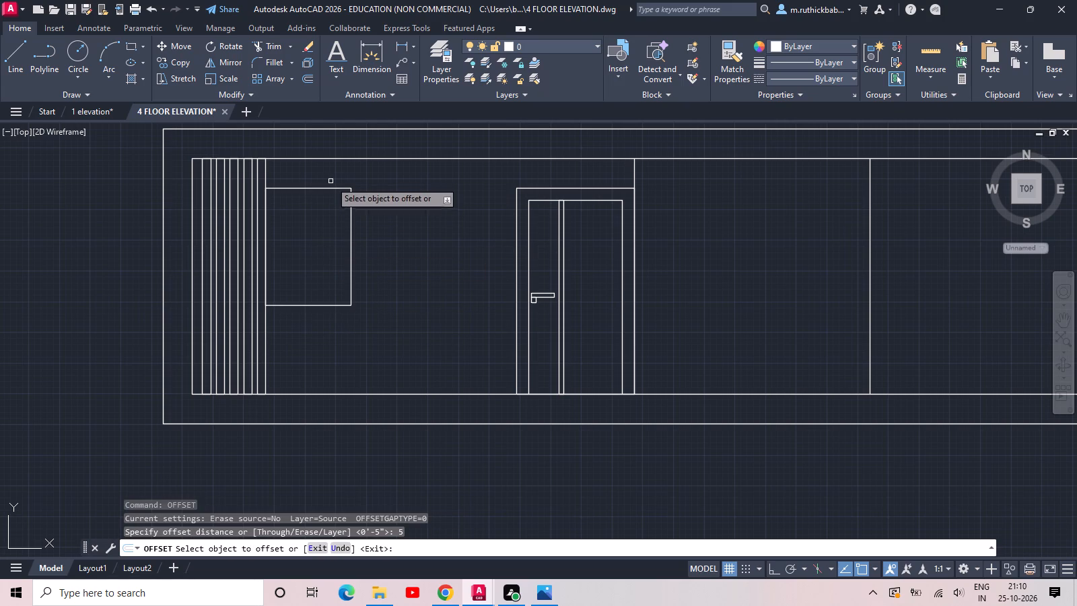
pyautogui.click(329, 188)
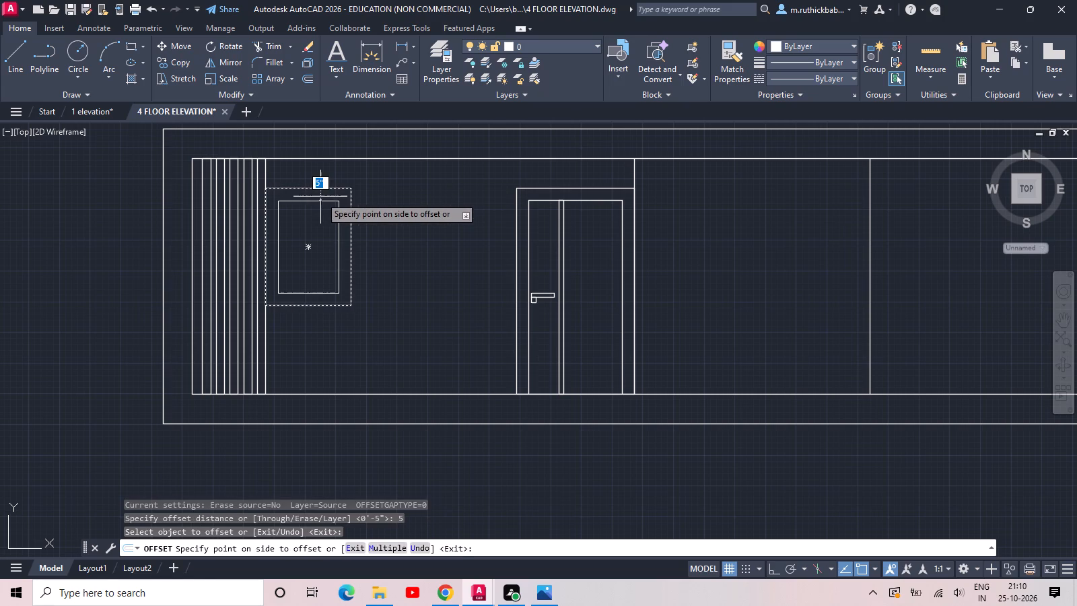
pyautogui.click(318, 199)
pyautogui.press('Escape')
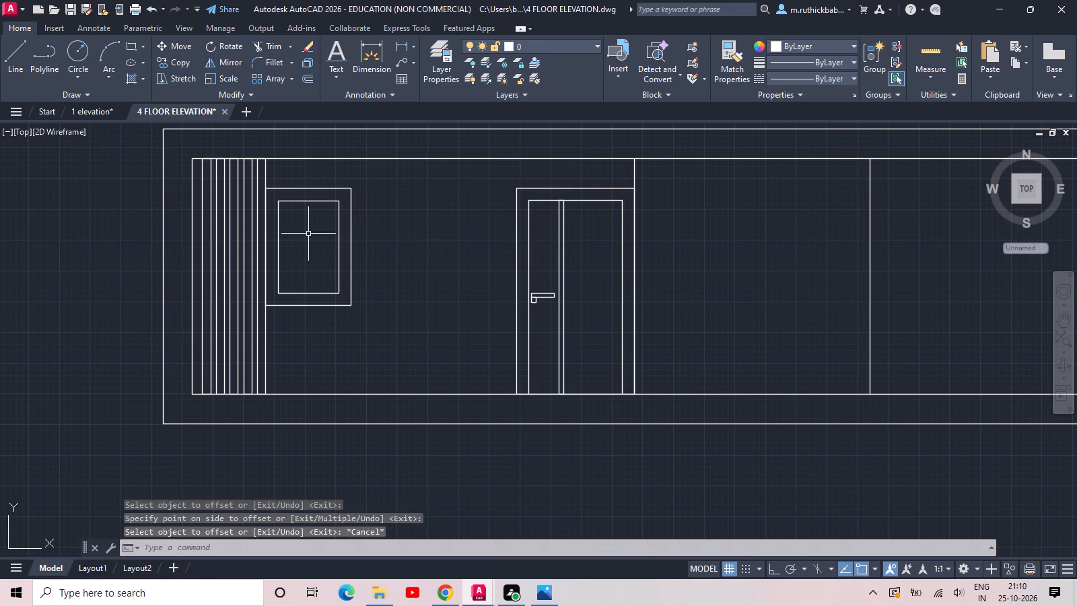
# Divide the inner window rectangle into four panes with a vertical and a horizontal line through its side midpoints.
pyautogui.scroll(2, 308, 233)
pyautogui.write('L')
pyautogui.press('space')
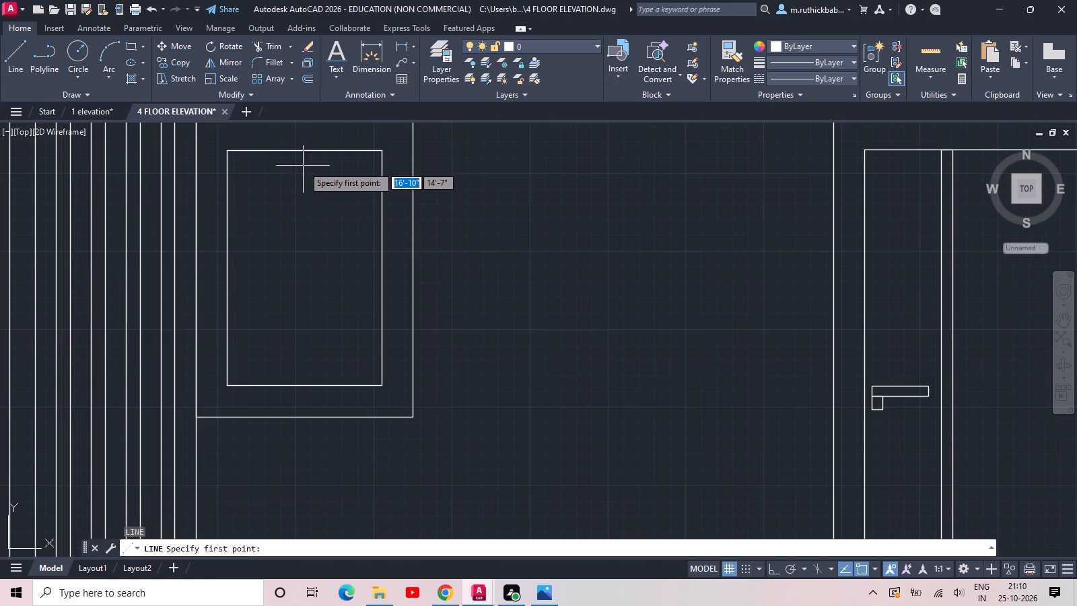
pyautogui.click(300, 152)
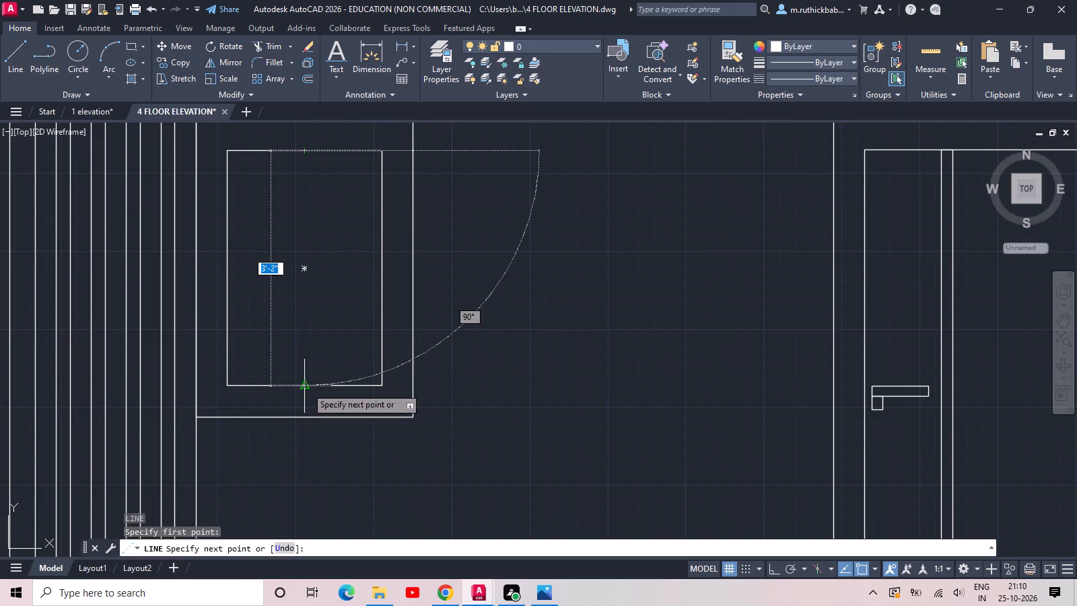
pyautogui.click(306, 387)
pyautogui.press('space')
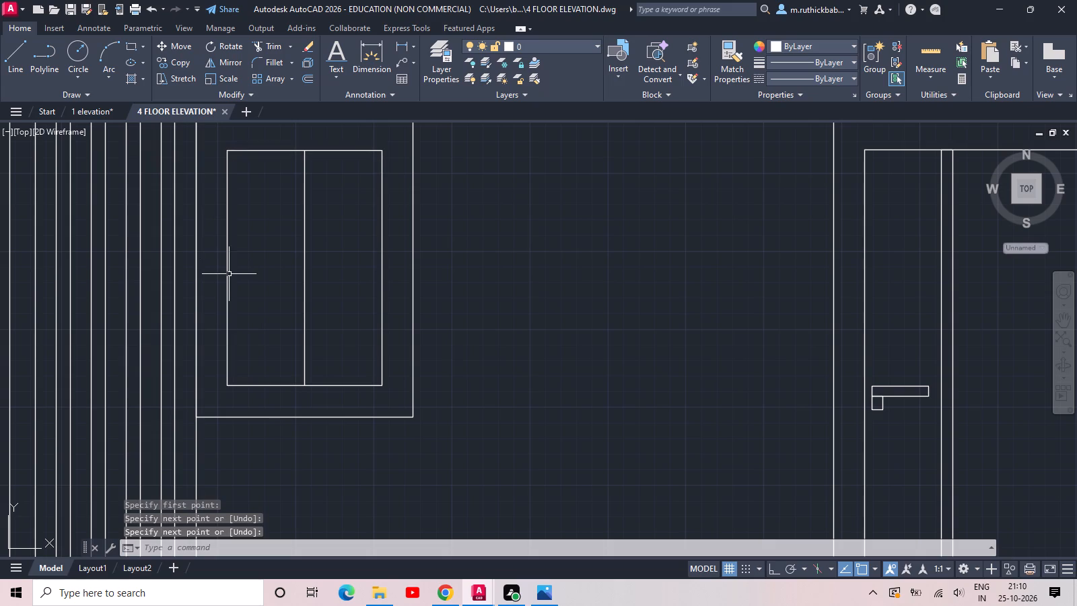
pyautogui.press('space')
pyautogui.click(226, 267)
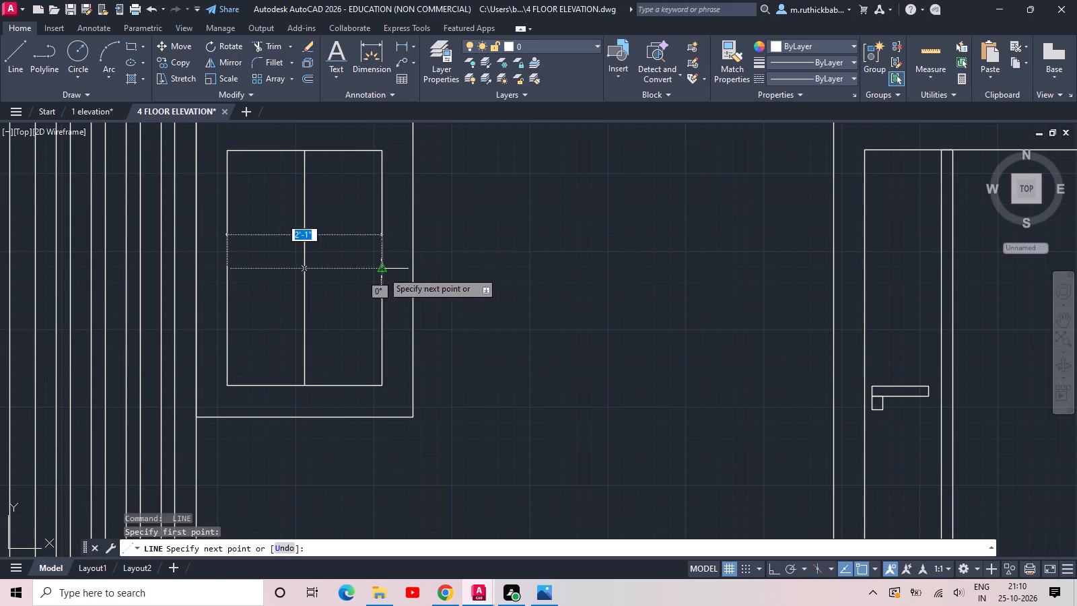
pyautogui.click(382, 269)
pyautogui.press('space')
pyautogui.scroll(-3, 384, 265)
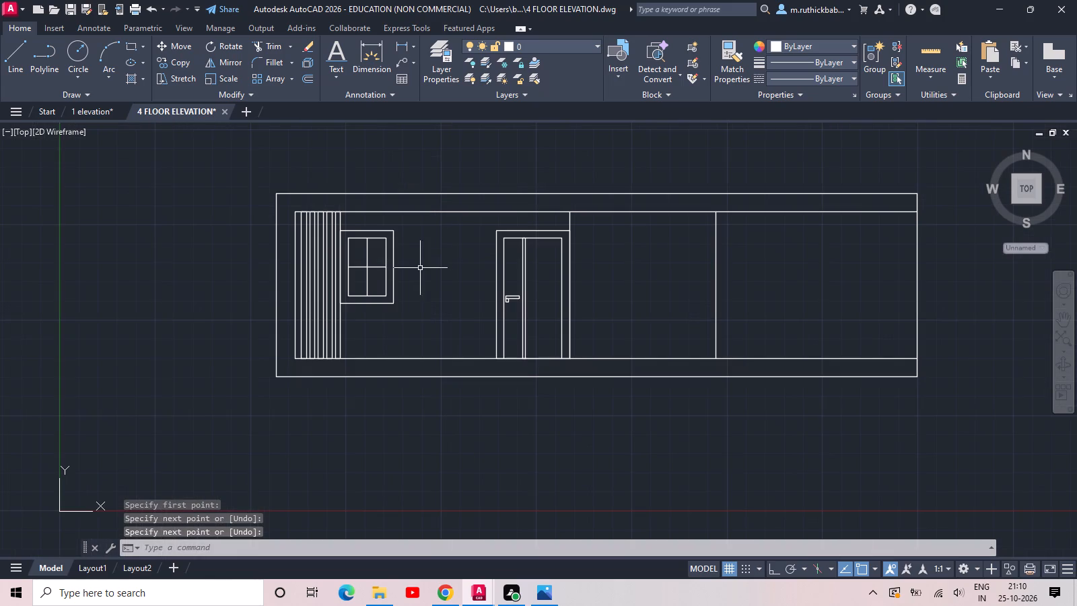
pyautogui.press('Escape')
# Draw a rectangle about 8' wide and 2'-6" high at the base of the bay right of the door, spanning to the division line.
pyautogui.moveTo(446, 273); pyautogui.dragTo(292, 287, button='middle')
pyautogui.scroll(-1, 273, 288)
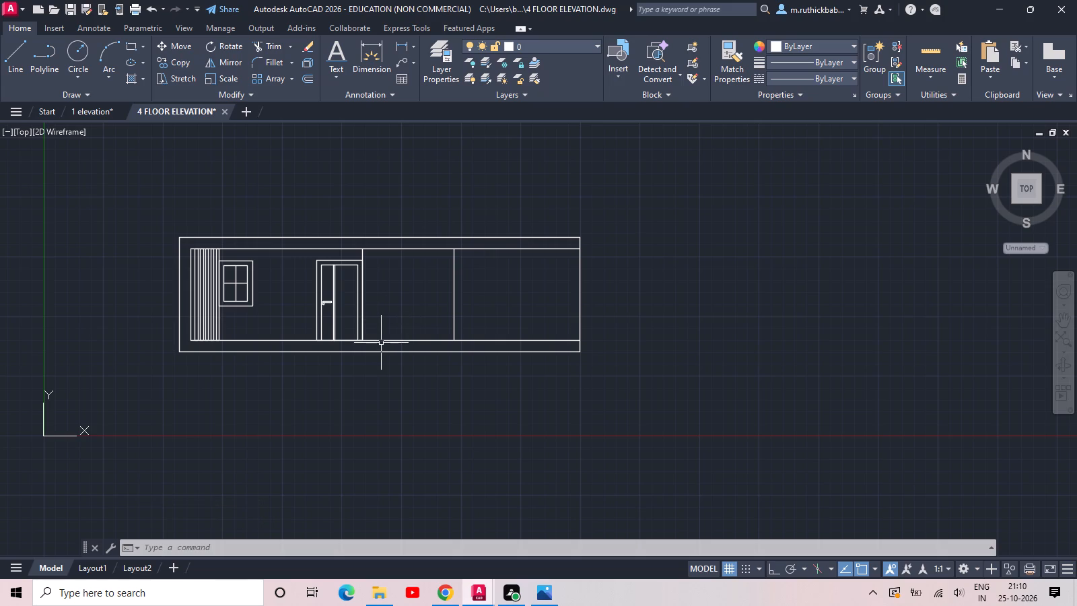
pyautogui.write('REC')
pyautogui.press('space')
pyautogui.scroll(3, 369, 341)
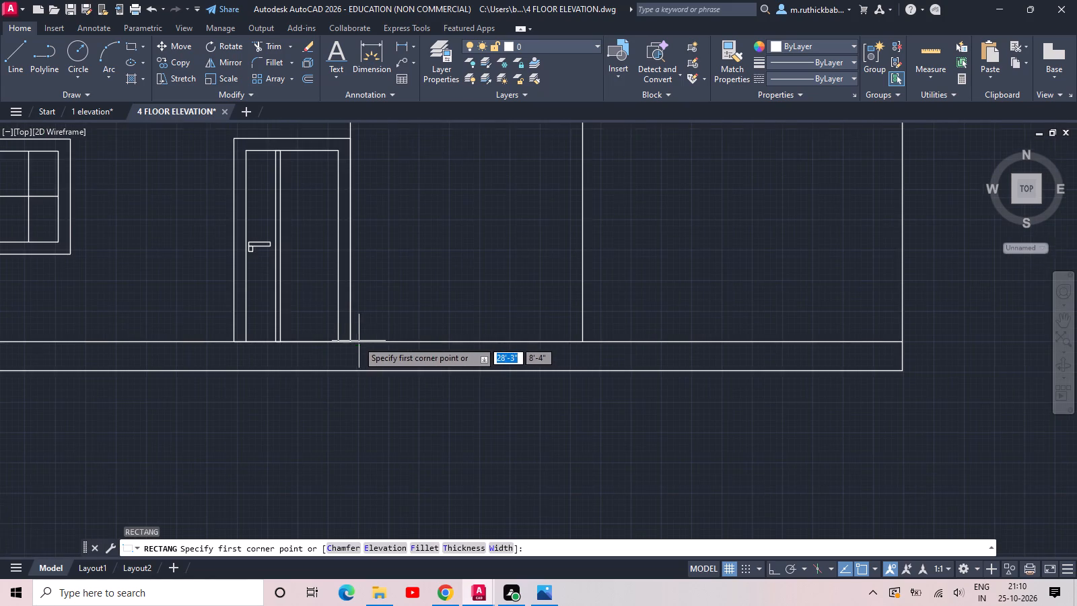
pyautogui.click(343, 344)
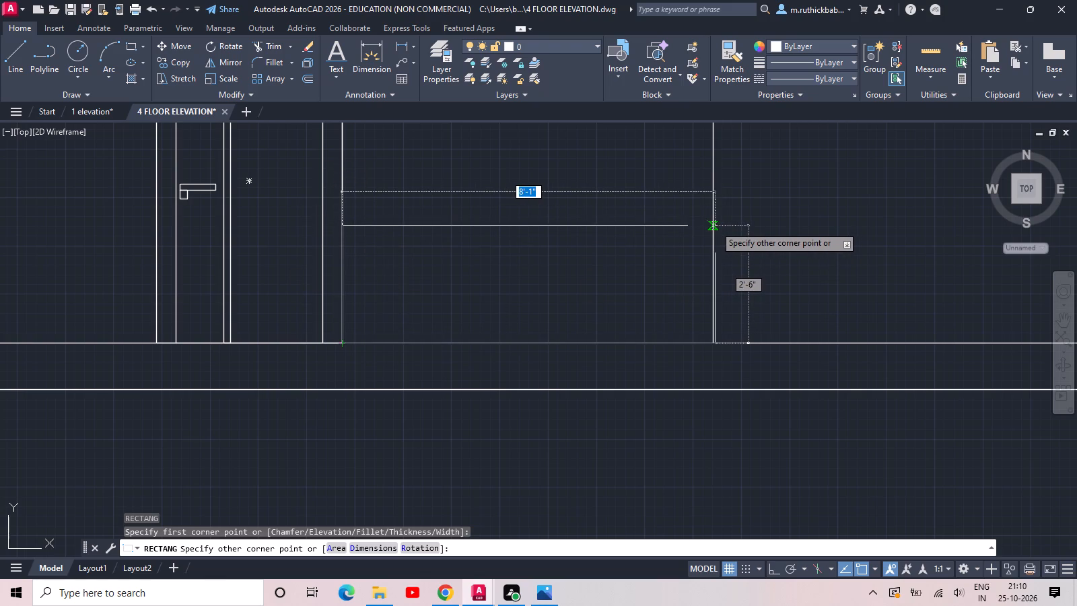
pyautogui.scroll(3, 715, 225)
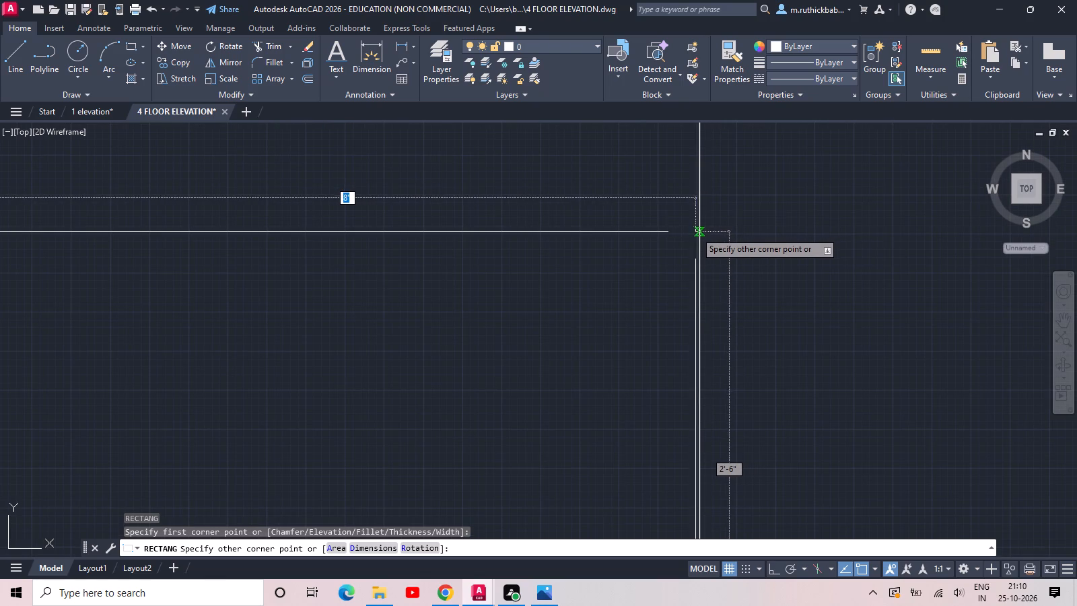
pyautogui.click(701, 232)
pyautogui.scroll(-2, 701, 232)
pyautogui.press('Escape')
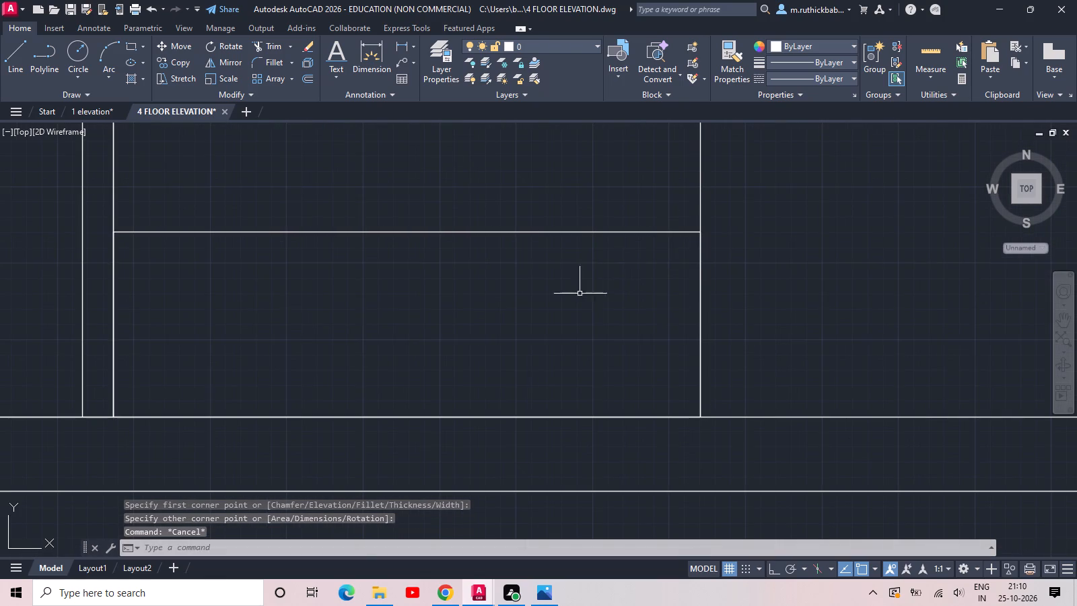
# With Ortho on, draw a horizontal line from the 2'-6" high rectangle's upper-left corner across the door to the left bay's outer edge.
pyautogui.scroll(-2, 541, 298)
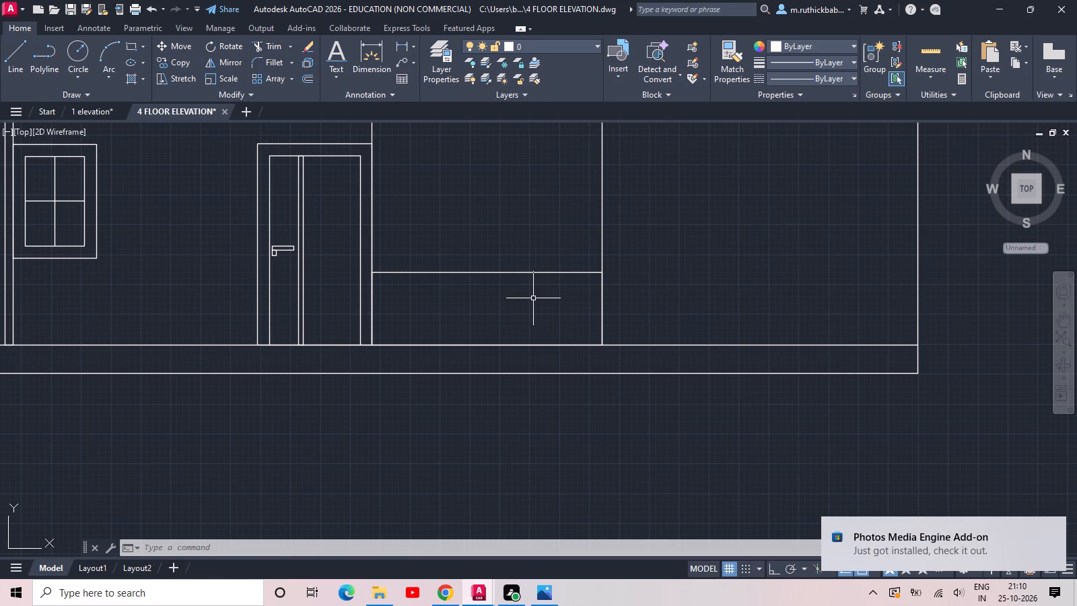
pyautogui.write('L')
pyautogui.press('space')
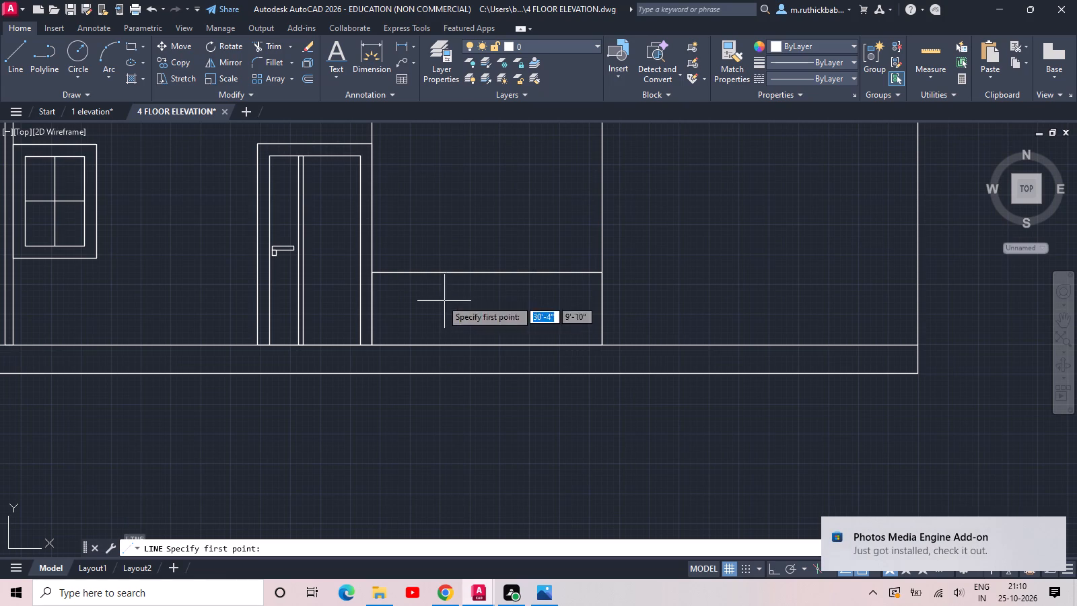
pyautogui.moveTo(375, 275); pyautogui.dragTo(353, 272)
pyautogui.moveTo(63, 298); pyautogui.dragTo(140, 301, button='middle')
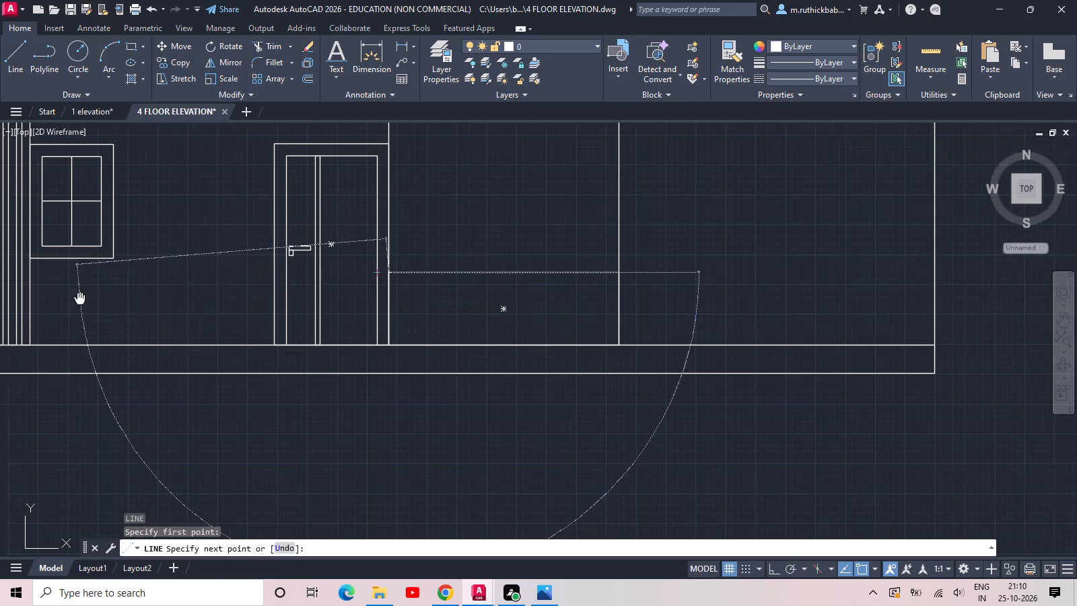
pyautogui.moveTo(140, 301); pyautogui.dragTo(310, 321, button='middle')
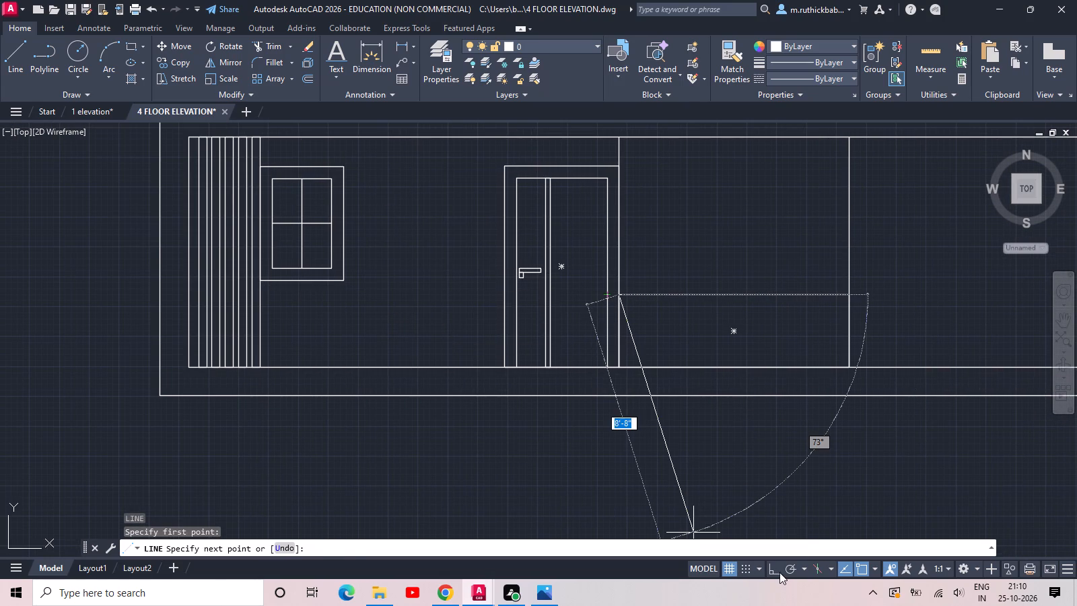
pyautogui.click(773, 569)
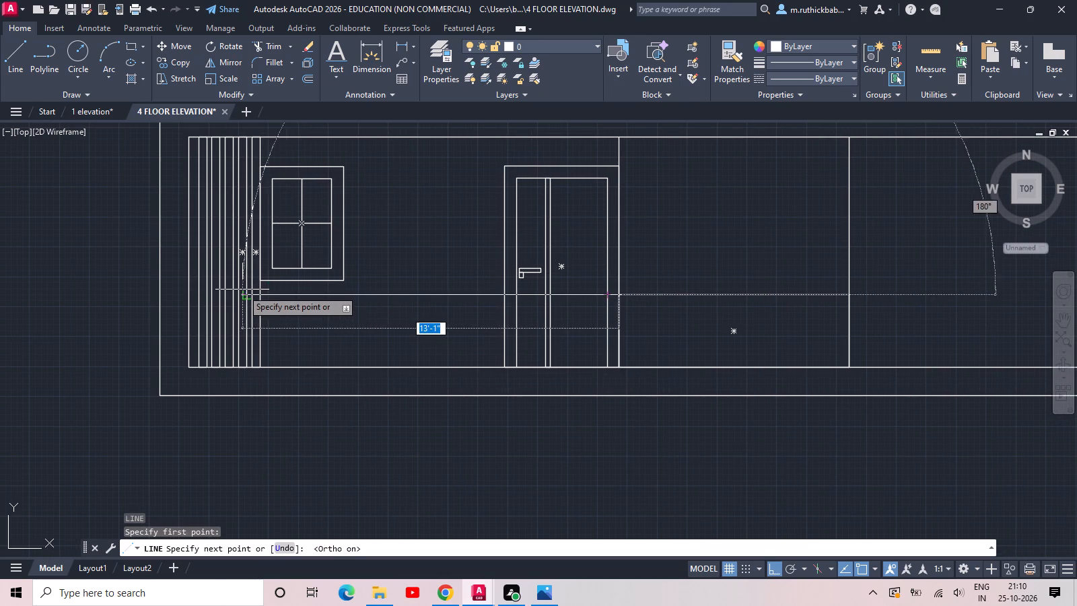
pyautogui.click(188, 296)
pyautogui.press('Escape')
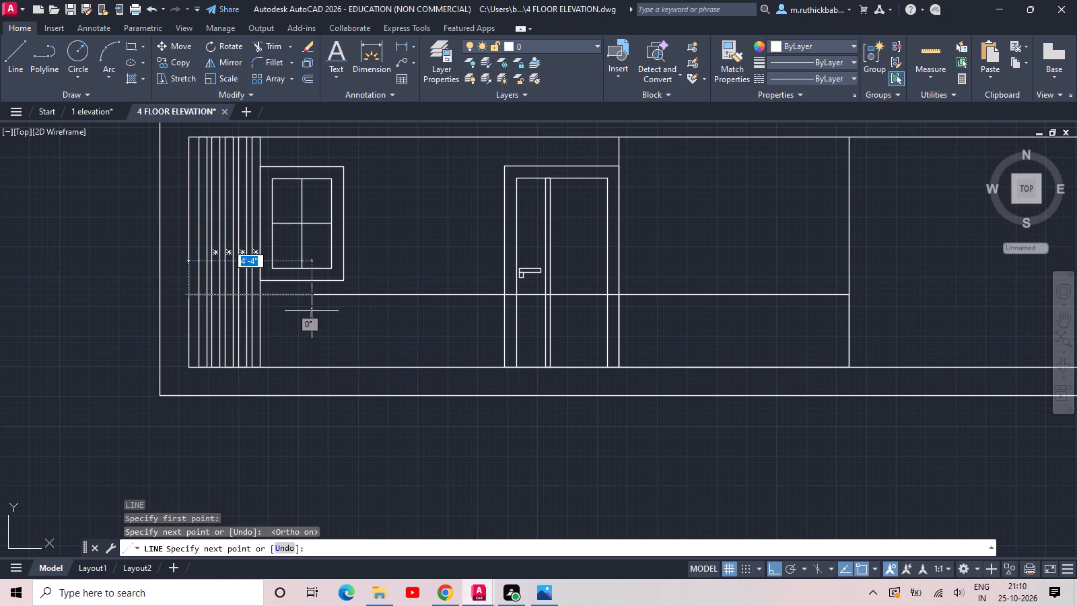
pyautogui.press('Escape')
# Offset the horizontal low wall line left of the division line 2" downward.
pyautogui.click(399, 309)
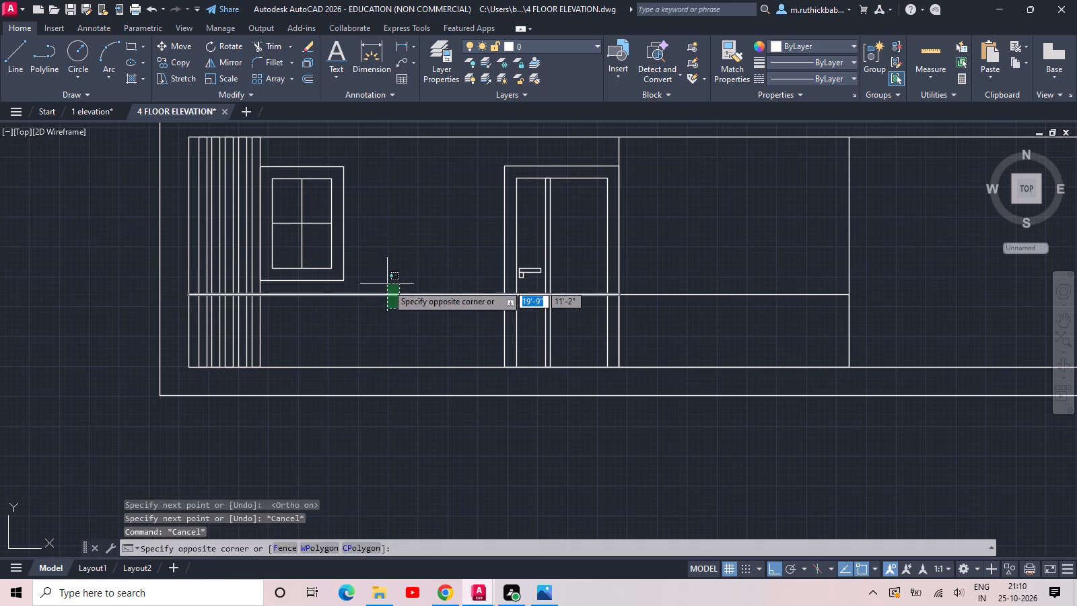
pyautogui.click(386, 281)
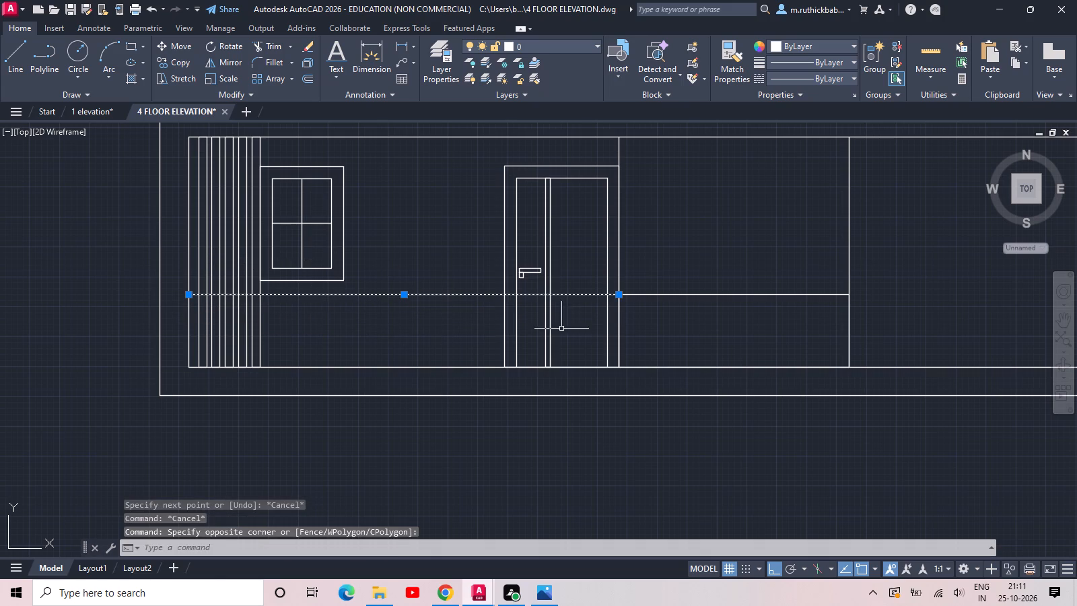
pyautogui.press('Escape')
pyautogui.write('OFF')
pyautogui.press('space')
pyautogui.write('2')
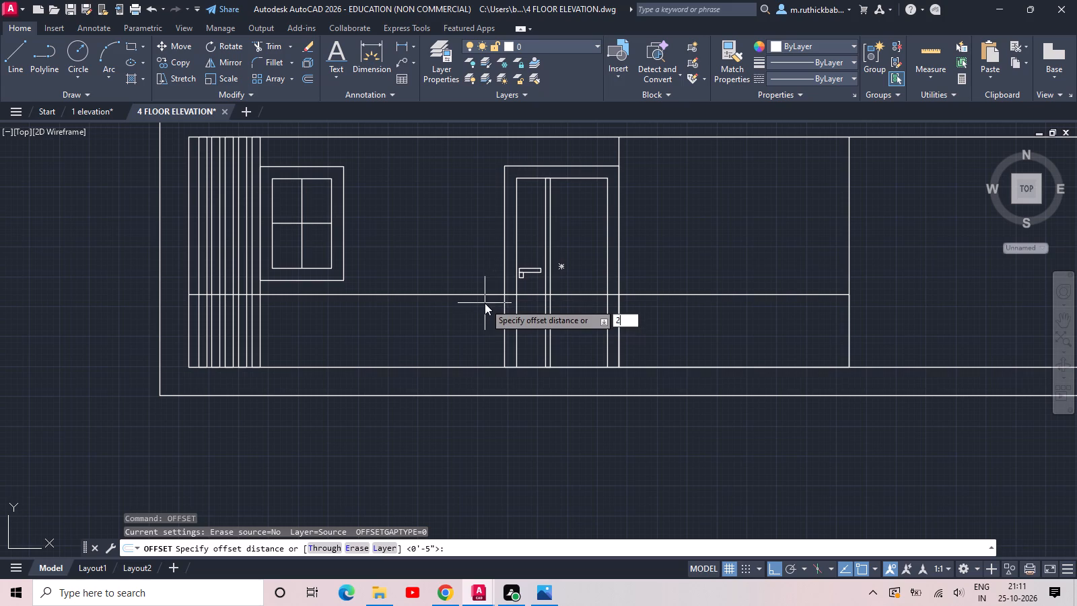
pyautogui.press('space')
pyautogui.click(482, 294)
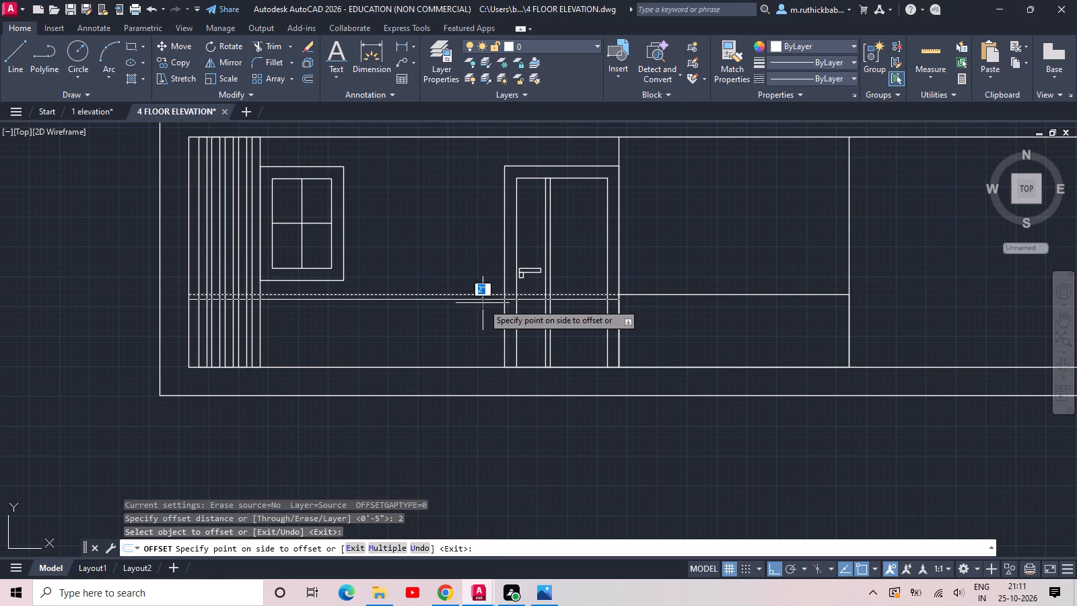
pyautogui.click(483, 303)
pyautogui.press('Escape')
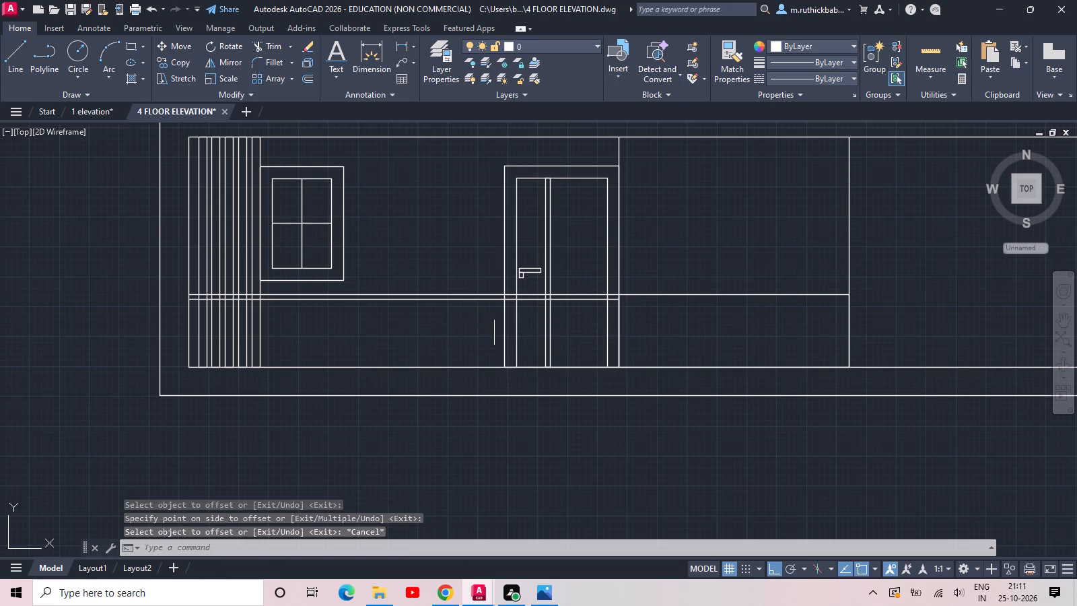
# Draw a narrow vertical rectangle about 1" wide from the lower wall line down to the floor line, between window and door.
pyautogui.press('r')
pyautogui.write('EC')
pyautogui.press('space')
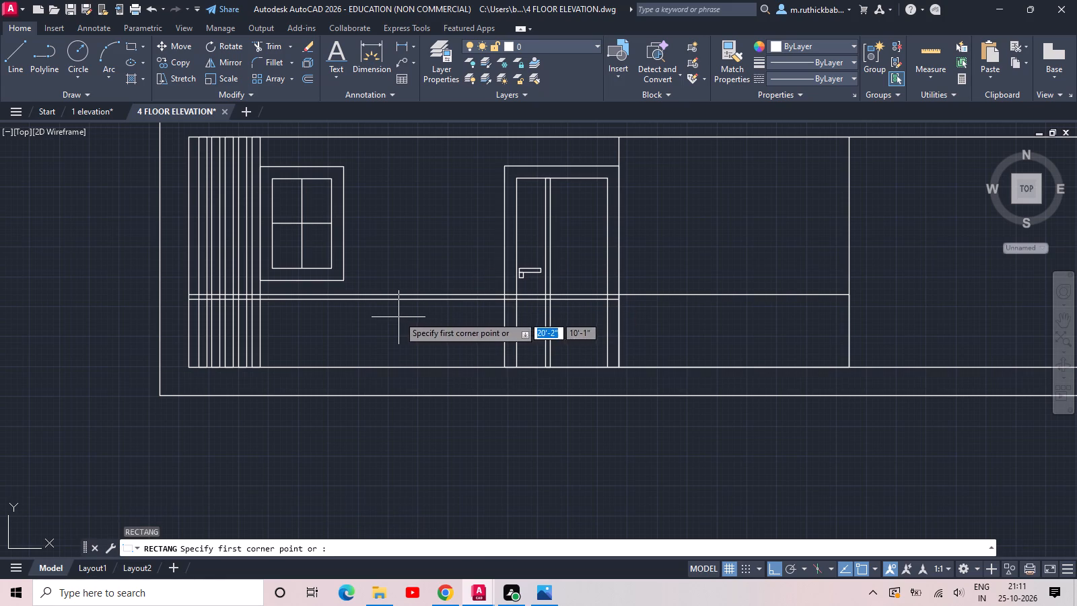
pyautogui.click(434, 302)
pyautogui.scroll(3, 440, 362)
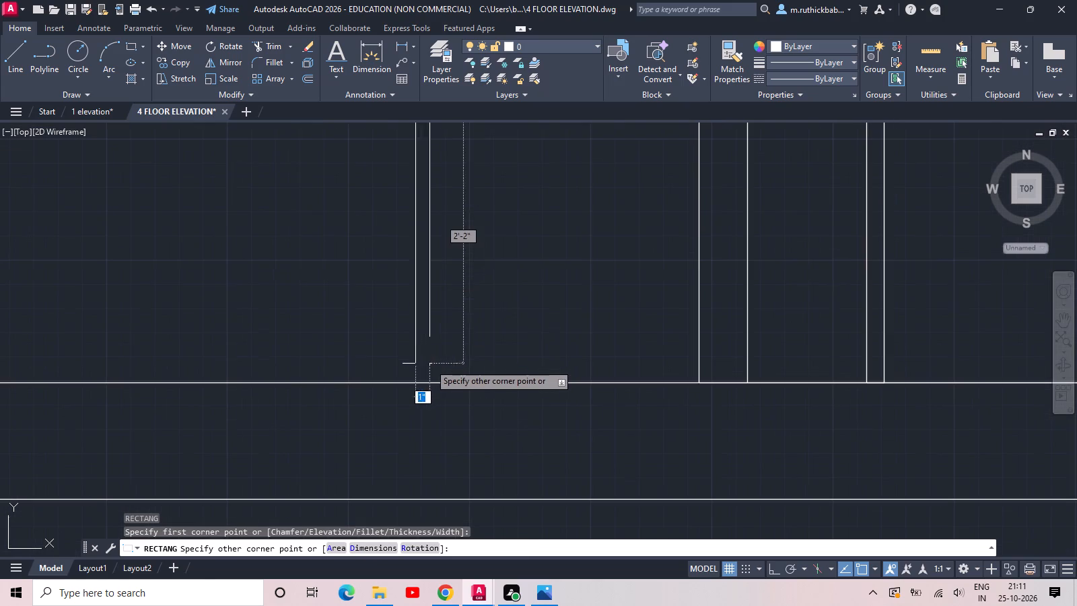
pyautogui.click(427, 383)
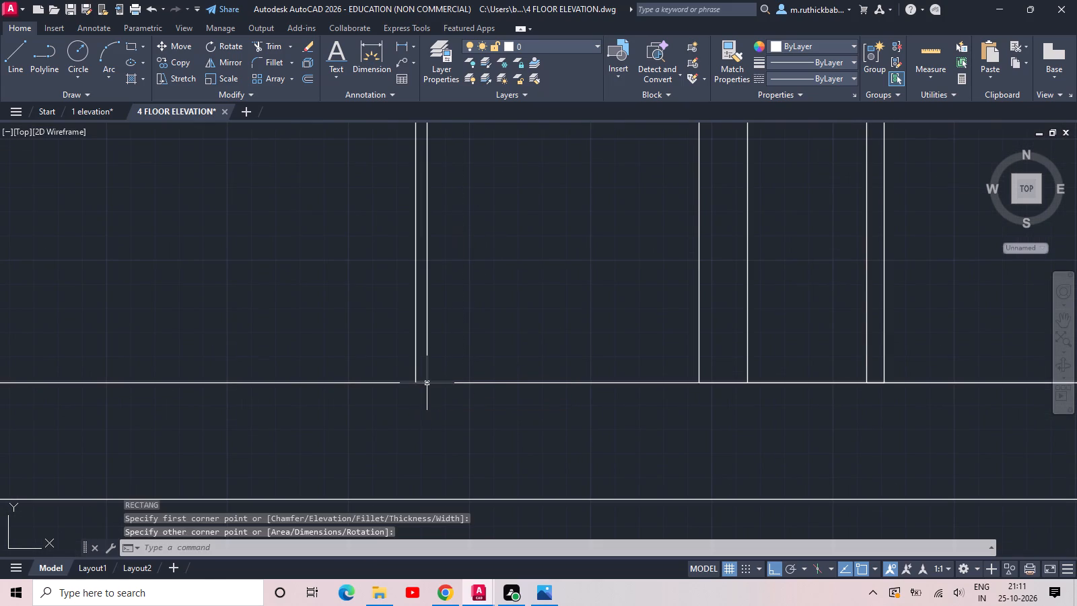
pyautogui.press('Escape')
# Copy the narrow vertical rectangle four times along the floor line toward and across the door, roughly 1'-5" apart.
pyautogui.scroll(-1, 459, 328)
pyautogui.click(460, 320)
pyautogui.click(419, 304)
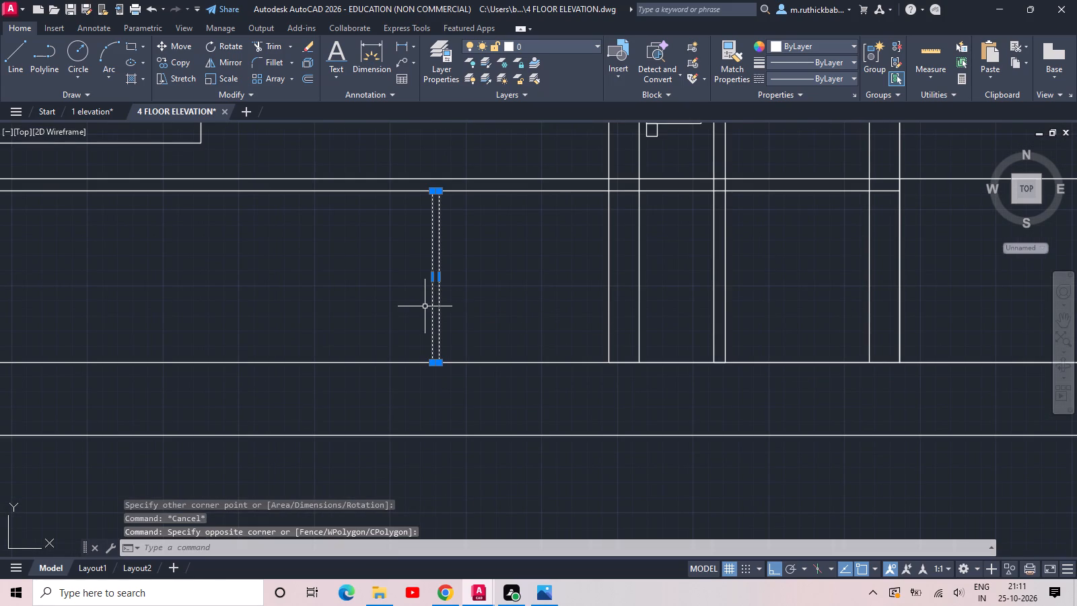
pyautogui.press('c')
pyautogui.write('O')
pyautogui.press('space')
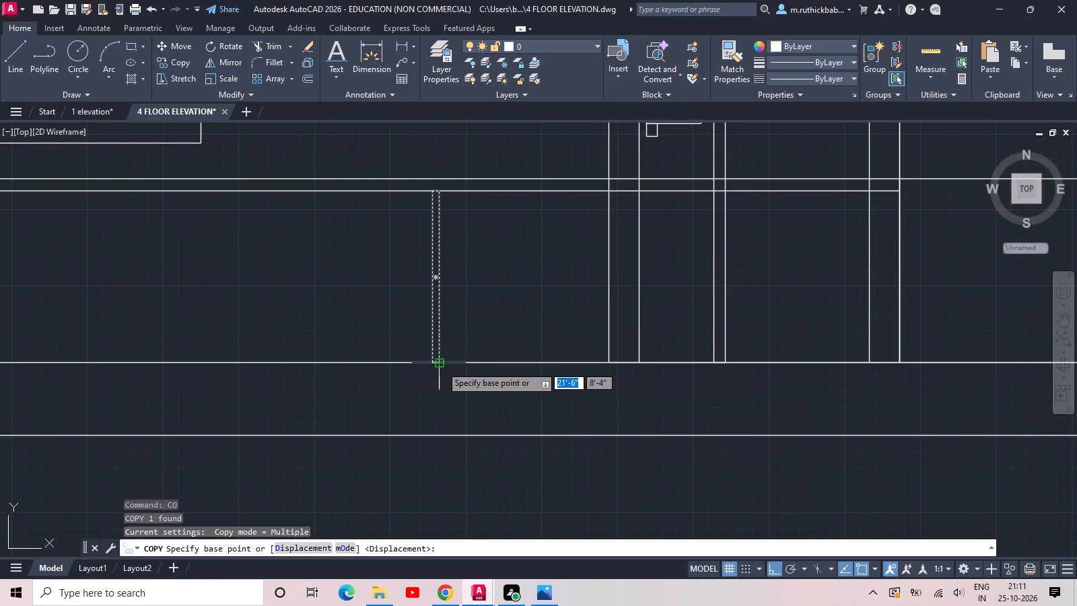
pyautogui.click(441, 366)
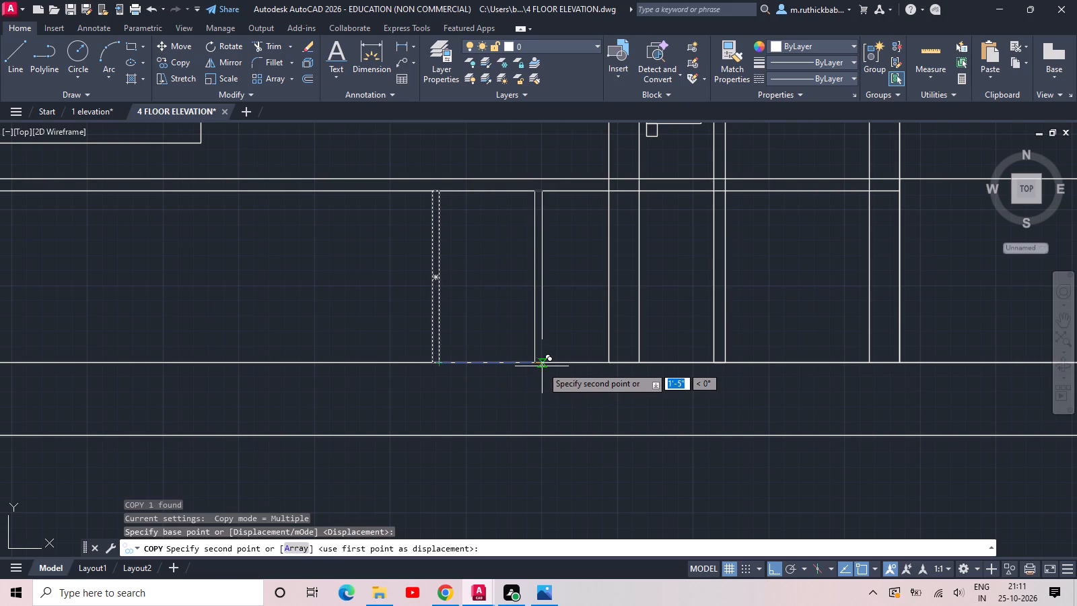
pyautogui.click(542, 366)
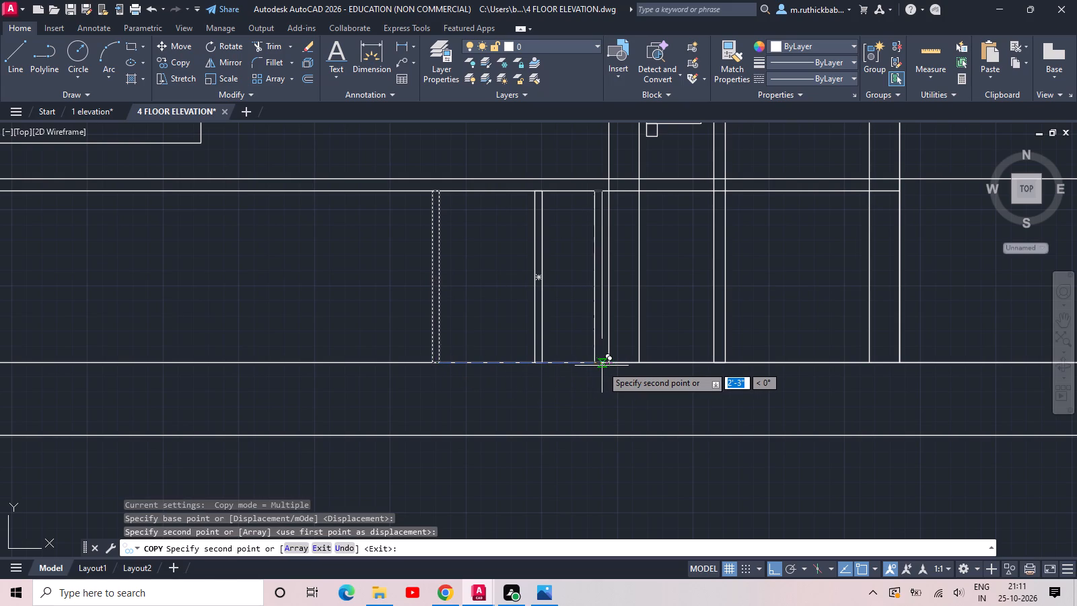
pyautogui.click(646, 366)
pyautogui.click(743, 368)
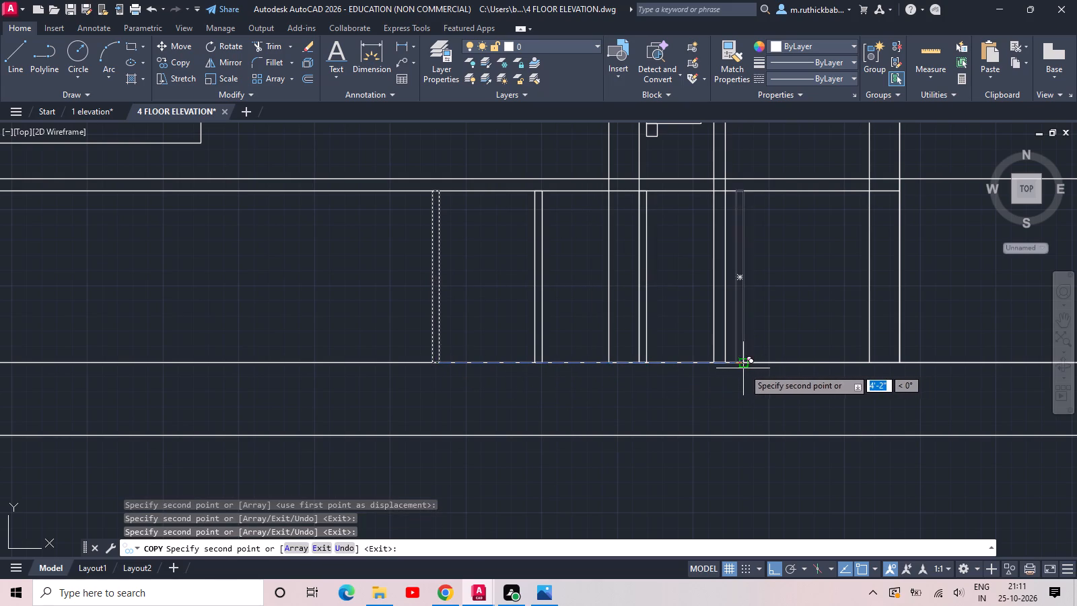
pyautogui.moveTo(793, 363); pyautogui.dragTo(616, 376, button='middle')
pyautogui.click(670, 368)
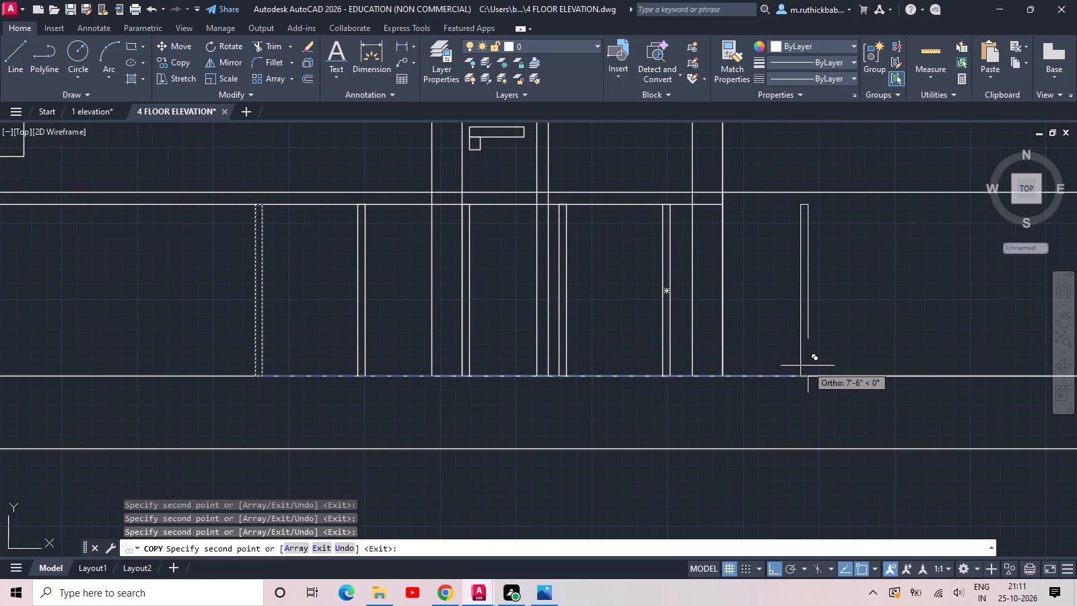
# Add four more copies of the narrow vertical rectangle toward the vertical strips, roughly 1'-3" apart.
pyautogui.moveTo(350, 340); pyautogui.dragTo(674, 313, button='middle')
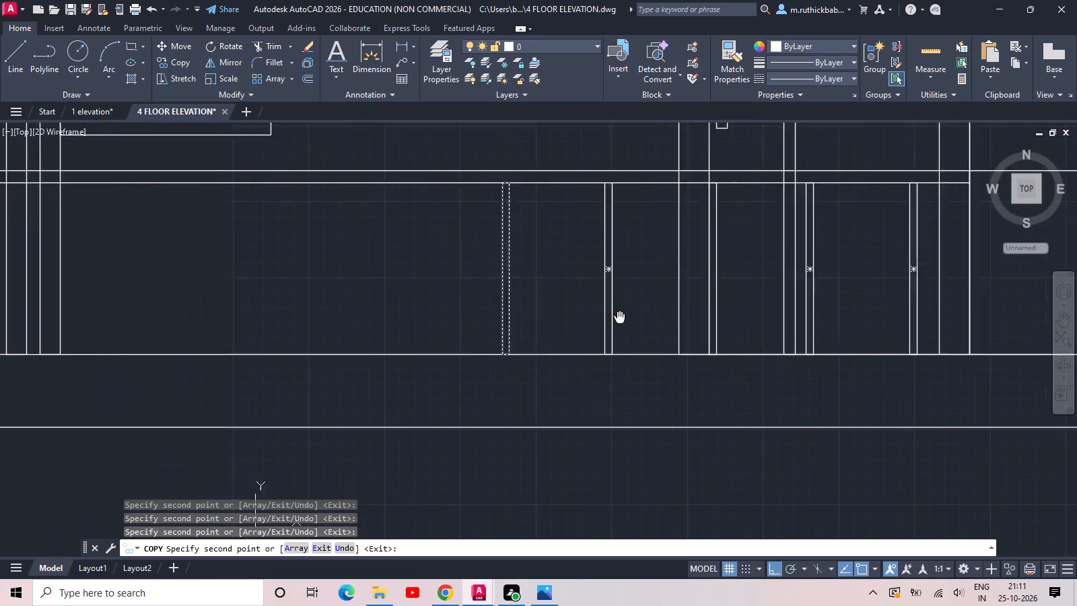
pyautogui.moveTo(674, 313); pyautogui.dragTo(724, 309, button='middle')
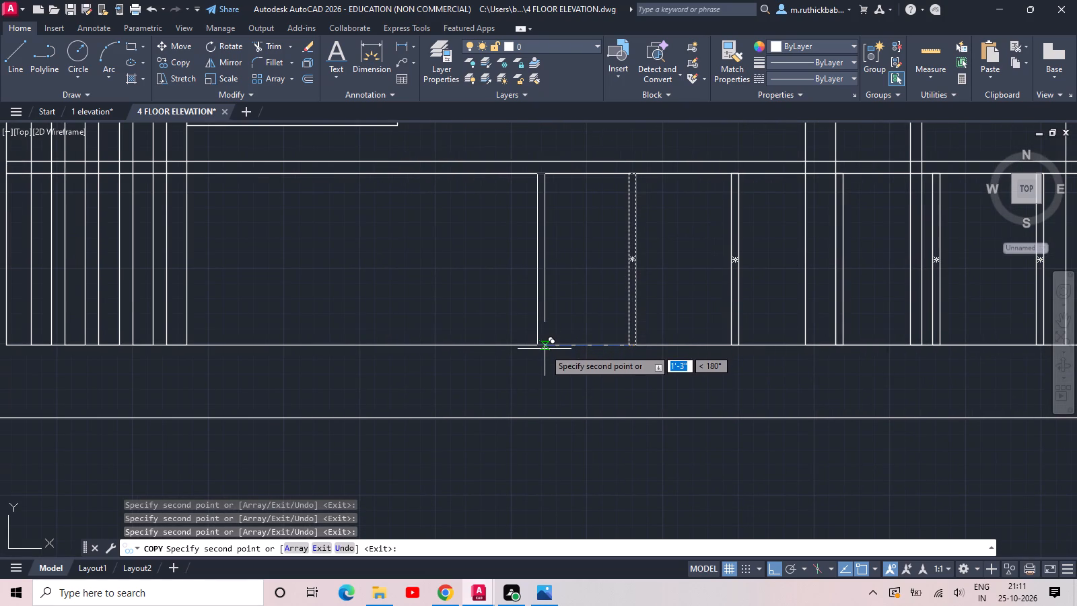
pyautogui.click(545, 346)
pyautogui.click(453, 343)
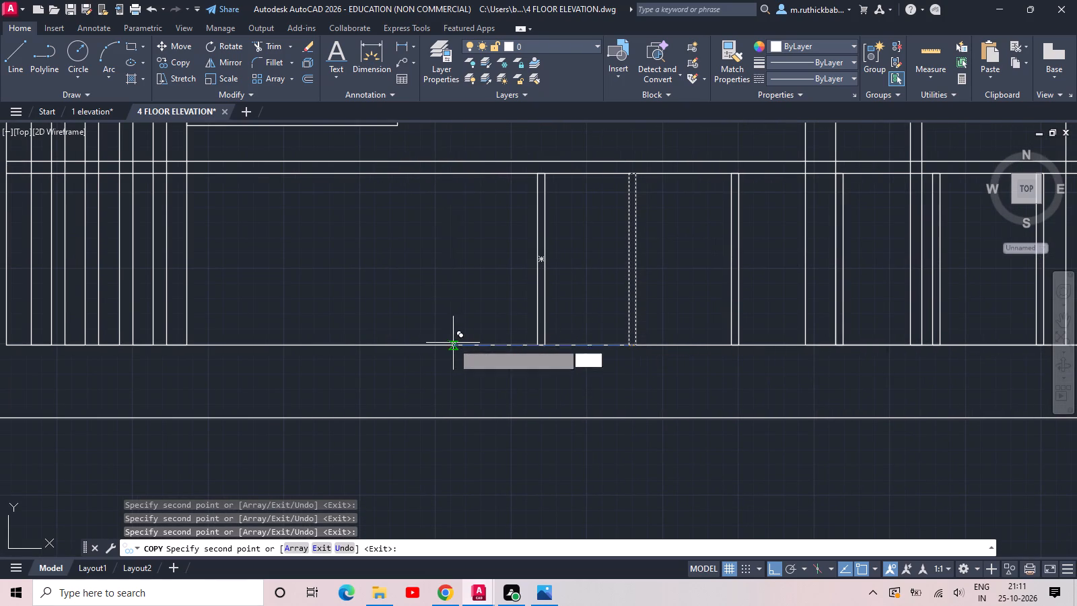
pyautogui.click(361, 349)
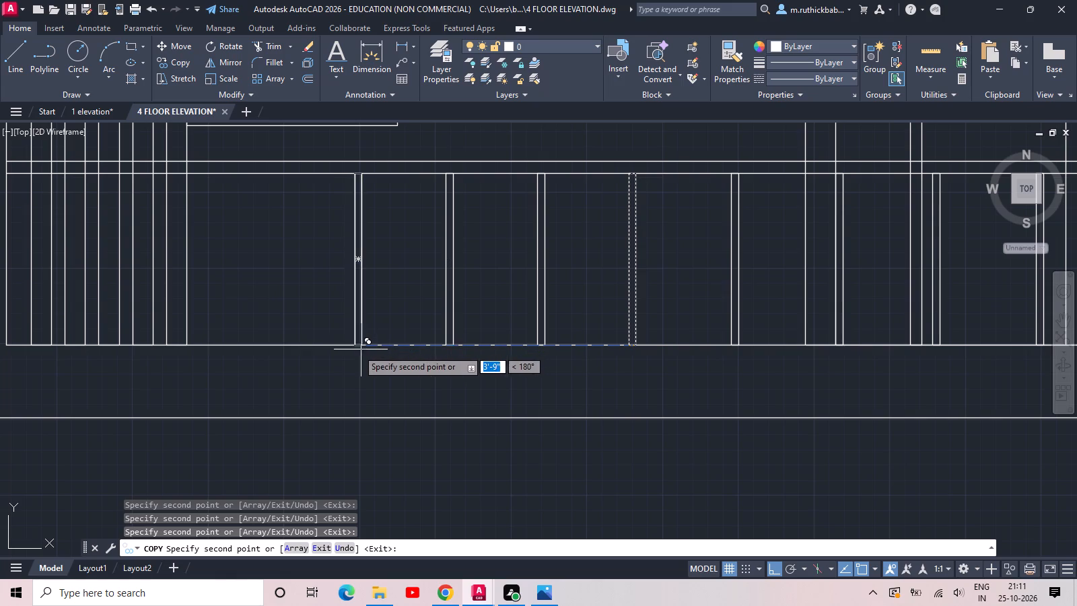
pyautogui.click(262, 339)
pyautogui.moveTo(170, 333); pyautogui.dragTo(659, 374, button='middle')
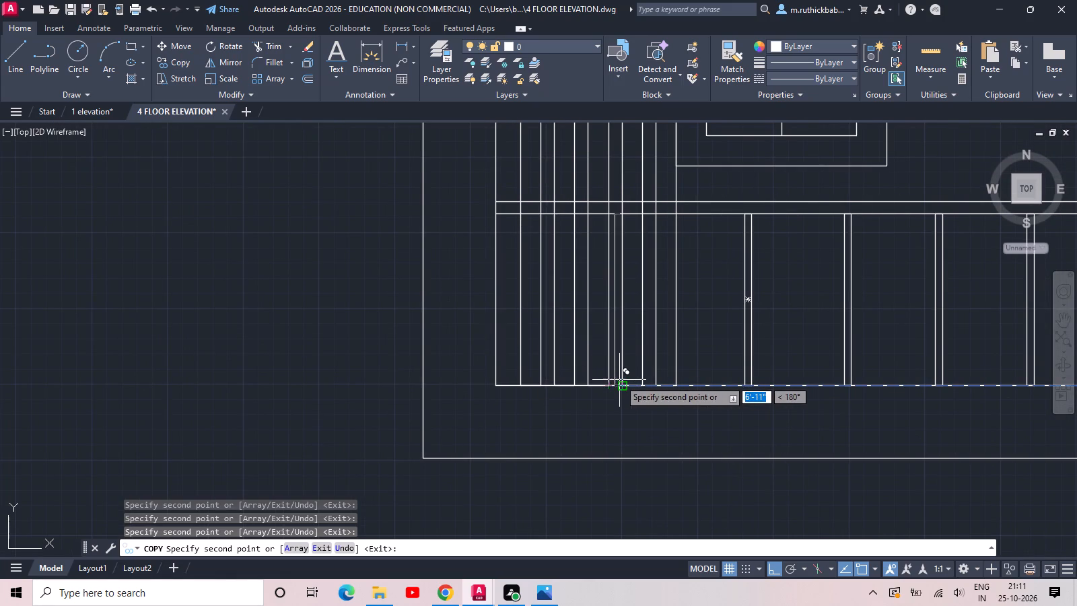
pyautogui.scroll(-2, 739, 375)
pyautogui.press('Escape')
# Draw a horizontal rail rectangle about 12'-6" long and 1" high from the door's outer edge to the strips' inner edge.
pyautogui.moveTo(813, 402); pyautogui.dragTo(719, 397, button='middle')
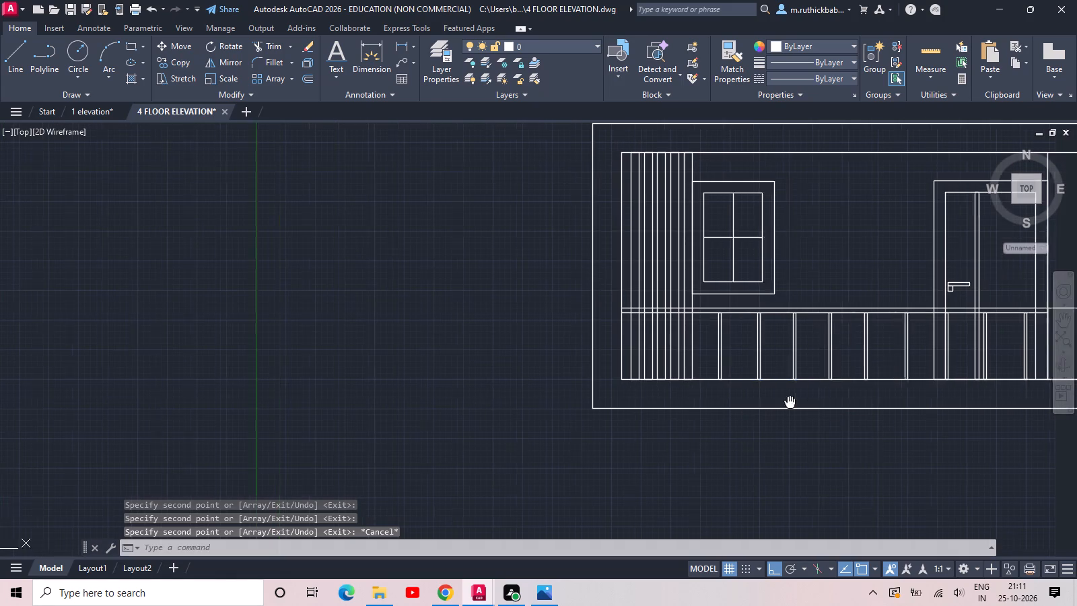
pyautogui.moveTo(719, 397); pyautogui.dragTo(407, 368, button='middle')
pyautogui.scroll(-1, 419, 360)
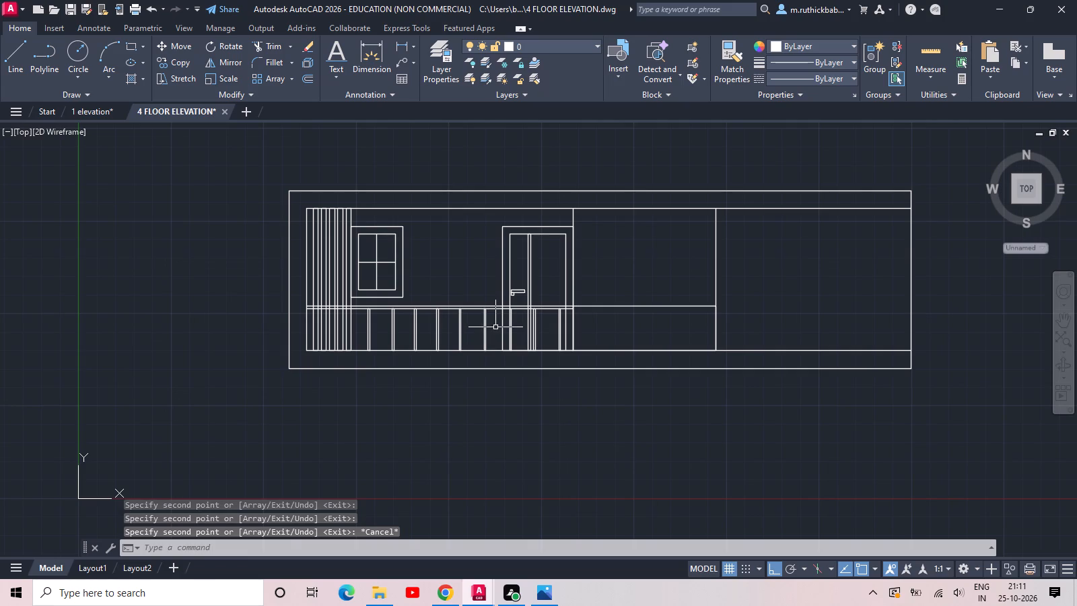
pyautogui.scroll(2, 495, 326)
pyautogui.moveTo(498, 317); pyautogui.dragTo(499, 317, button='middle')
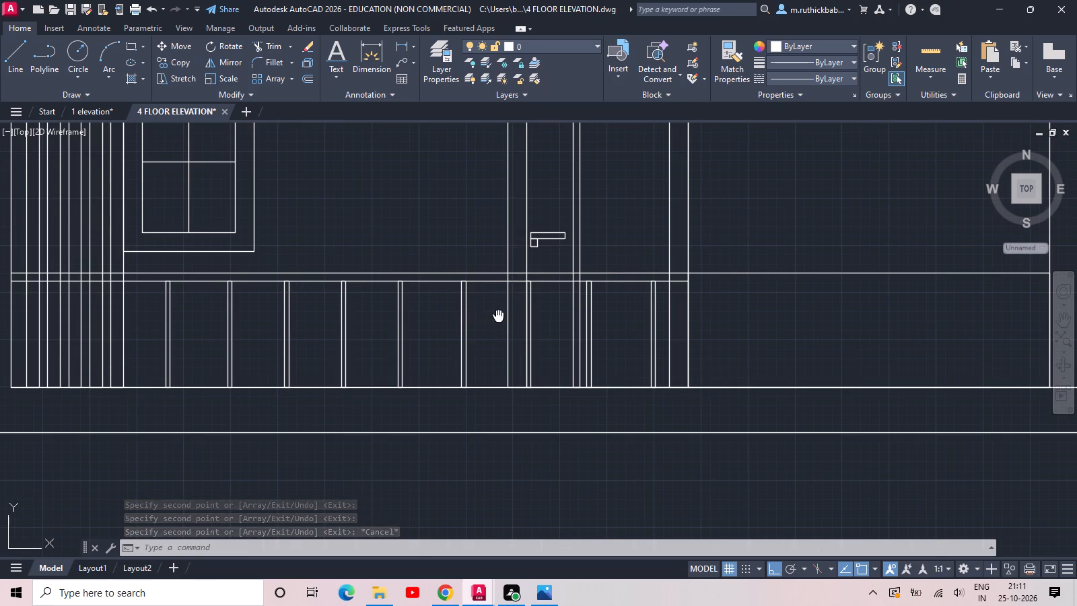
pyautogui.moveTo(499, 317); pyautogui.dragTo(542, 327, button='middle')
pyautogui.write('REC')
pyautogui.press('space')
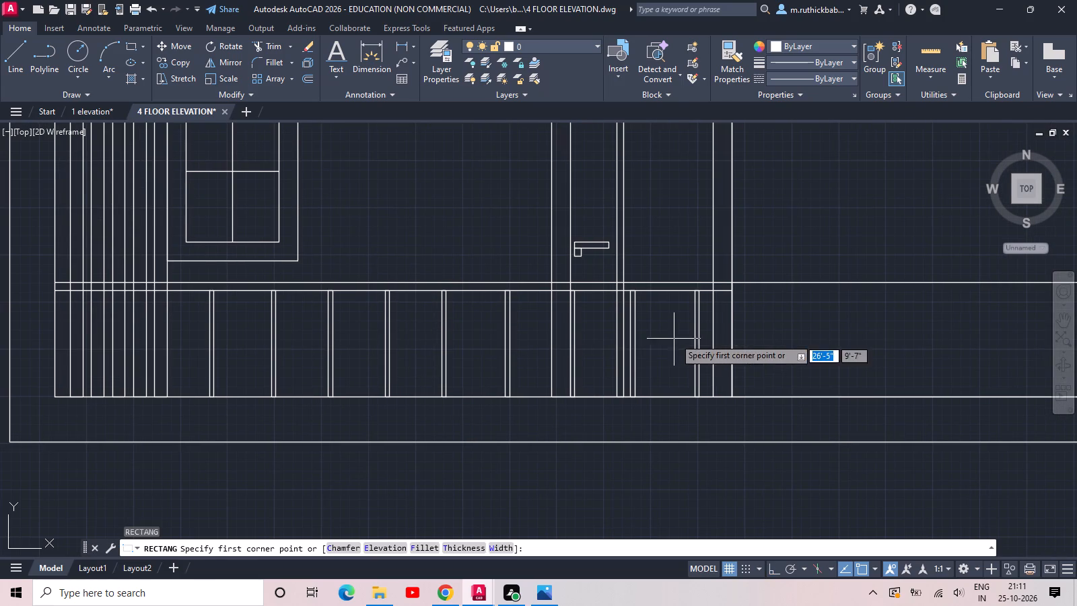
pyautogui.scroll(2, 689, 327)
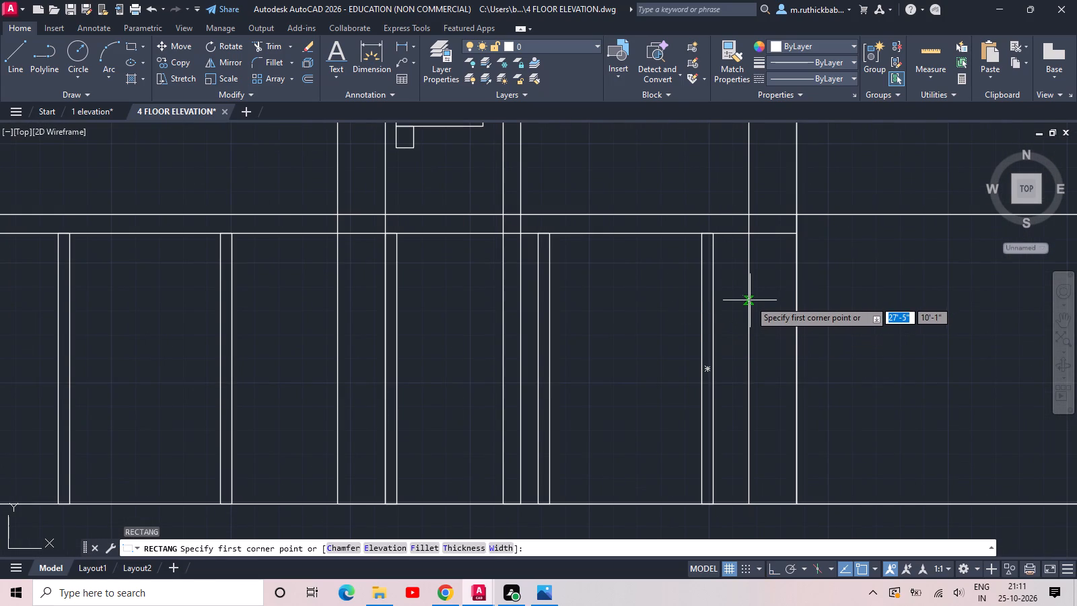
pyautogui.scroll(-4, 749, 300)
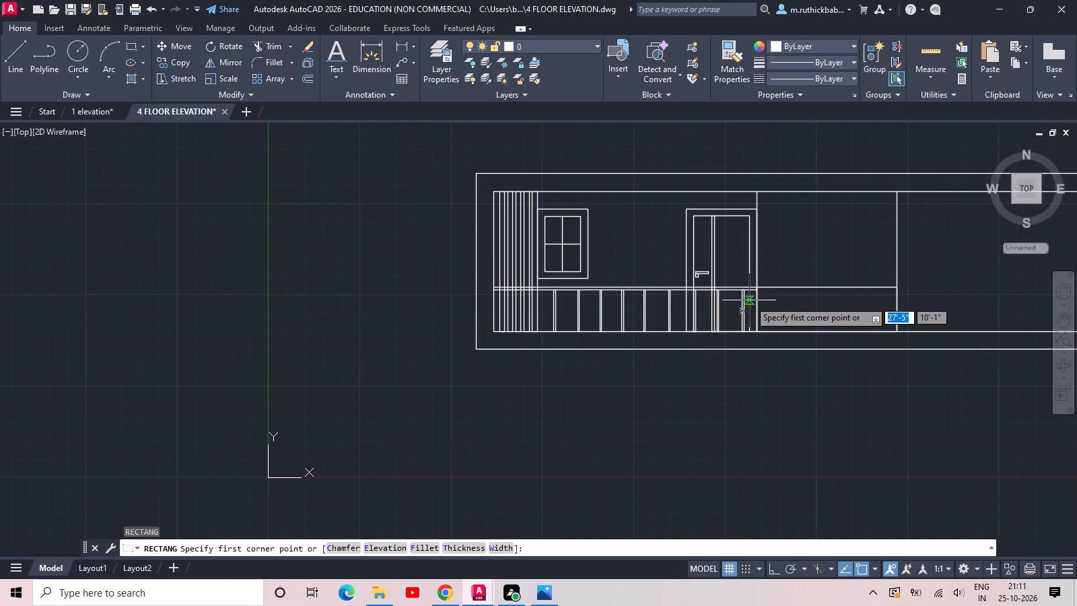
pyautogui.scroll(4, 755, 299)
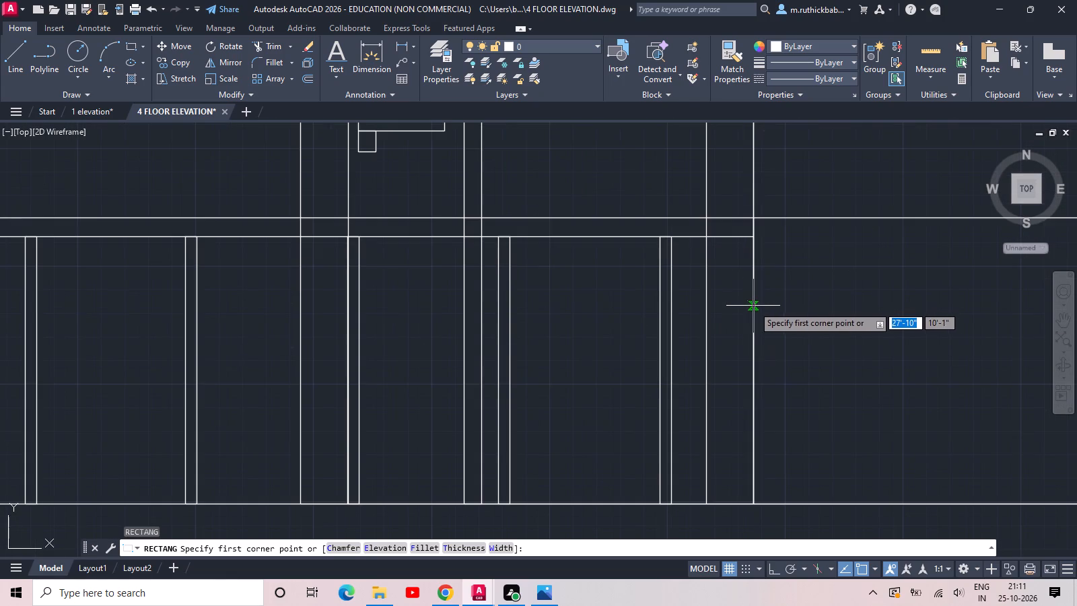
pyautogui.click(753, 306)
pyautogui.moveTo(405, 324); pyautogui.dragTo(739, 330, button='middle')
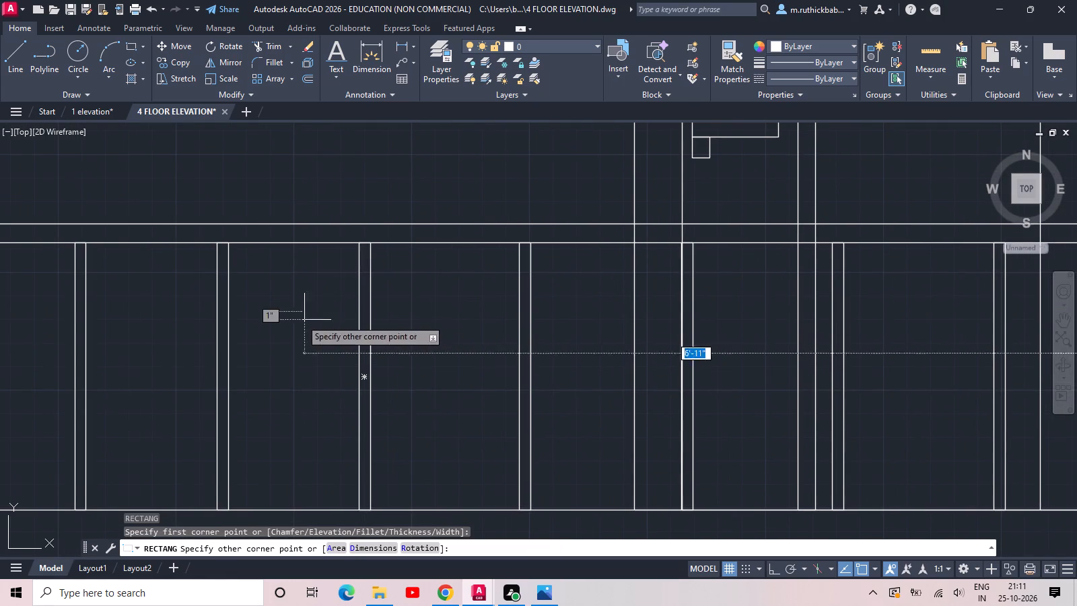
pyautogui.moveTo(293, 319); pyautogui.dragTo(638, 307, button='middle')
pyautogui.moveTo(297, 318); pyautogui.dragTo(670, 318, button='middle')
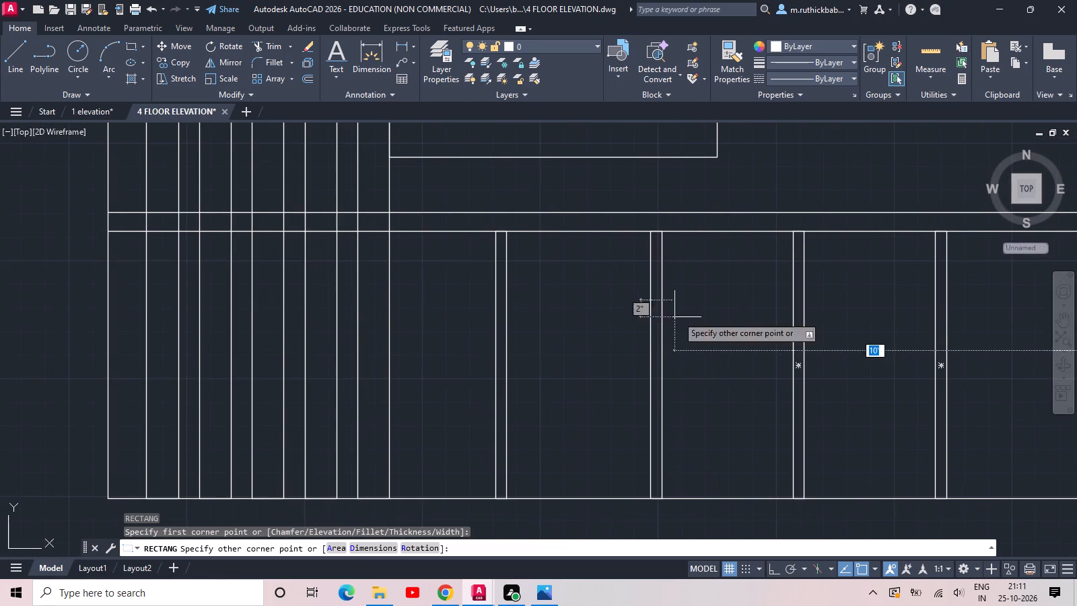
pyautogui.click(390, 310)
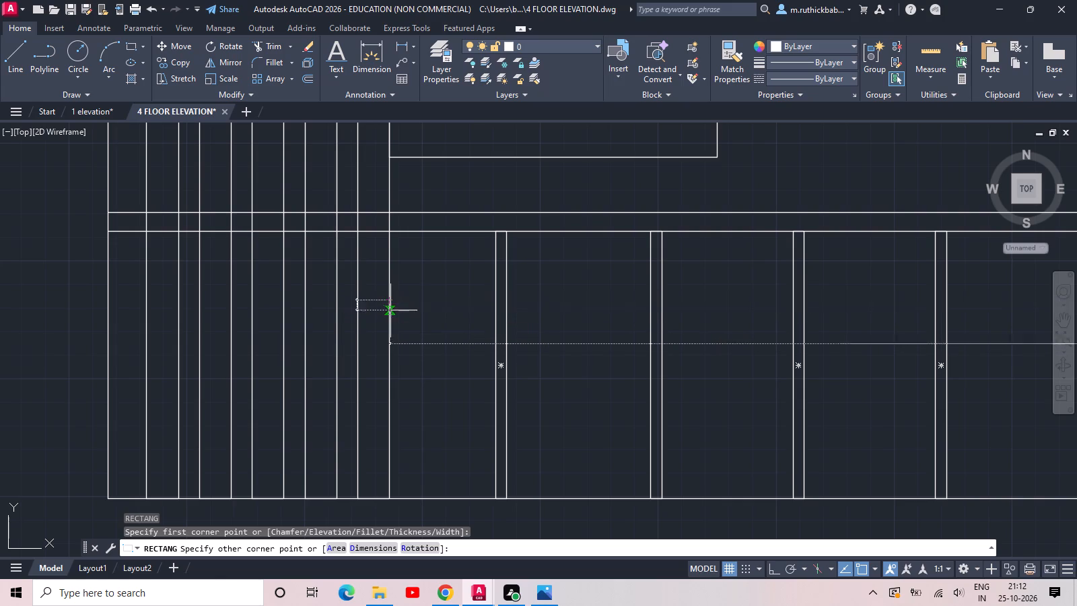
pyautogui.press('Escape')
# Copy the horizontal rail rectangle three times straight down, roughly 6" apart, to complete the railing grid.
pyautogui.click(481, 328)
pyautogui.click(430, 277)
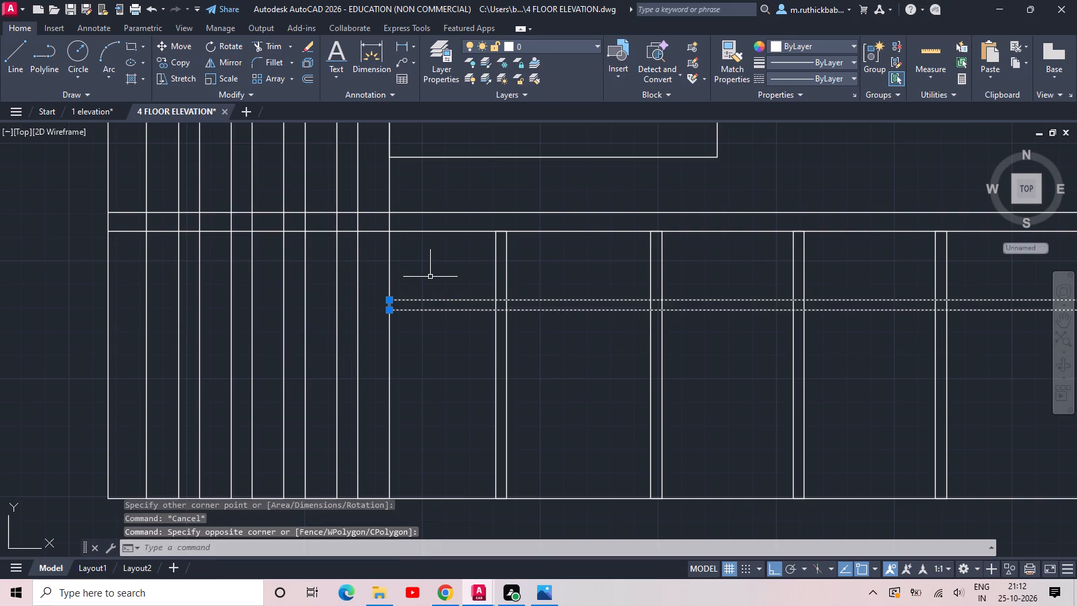
pyautogui.press('c')
pyautogui.press('o')
pyautogui.press('space')
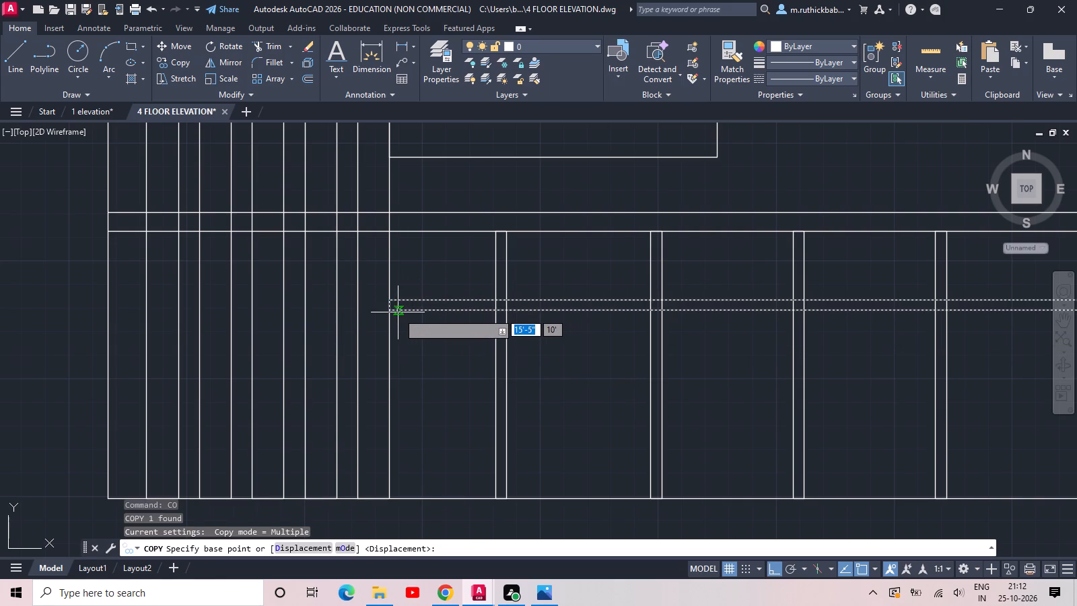
pyautogui.click(389, 311)
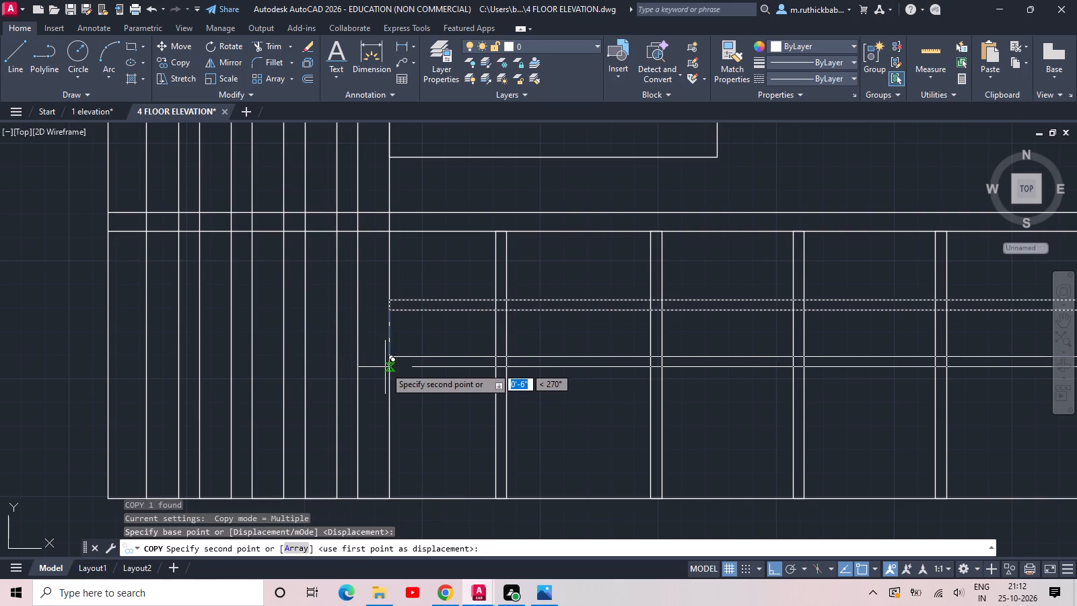
pyautogui.click(385, 367)
pyautogui.click(384, 421)
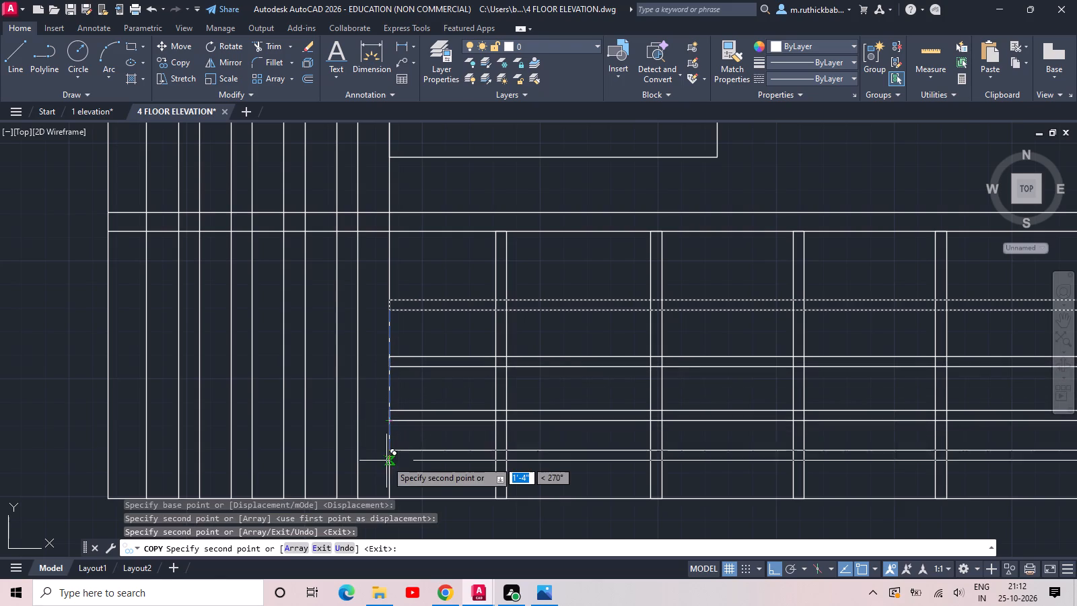
pyautogui.click(387, 467)
pyautogui.press('Escape')
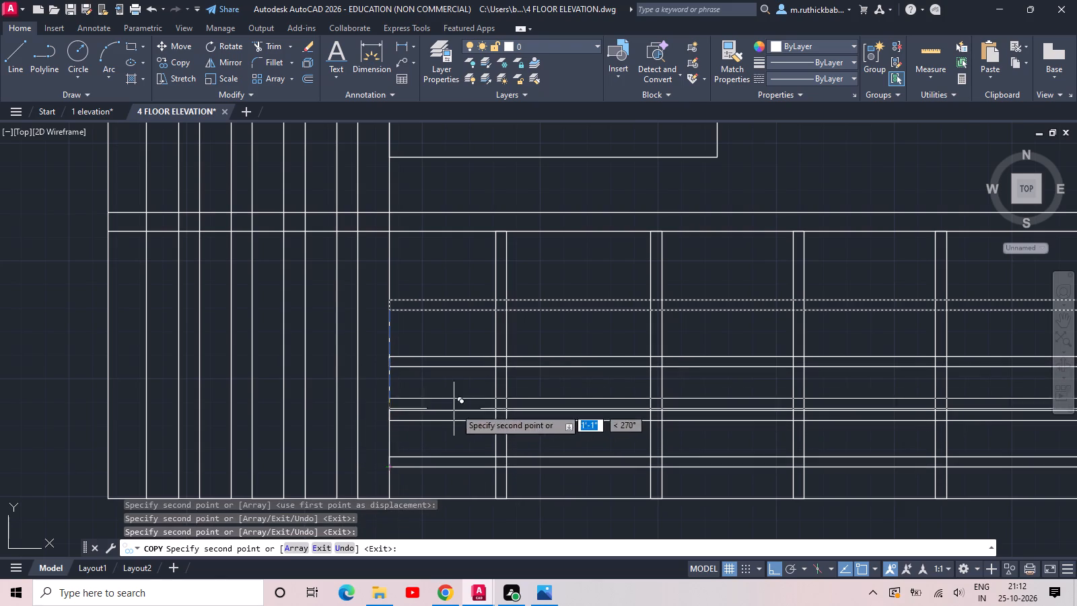
pyautogui.press('Escape')
pyautogui.scroll(-4, 519, 348)
pyautogui.moveTo(636, 360); pyautogui.dragTo(534, 363, button='middle')
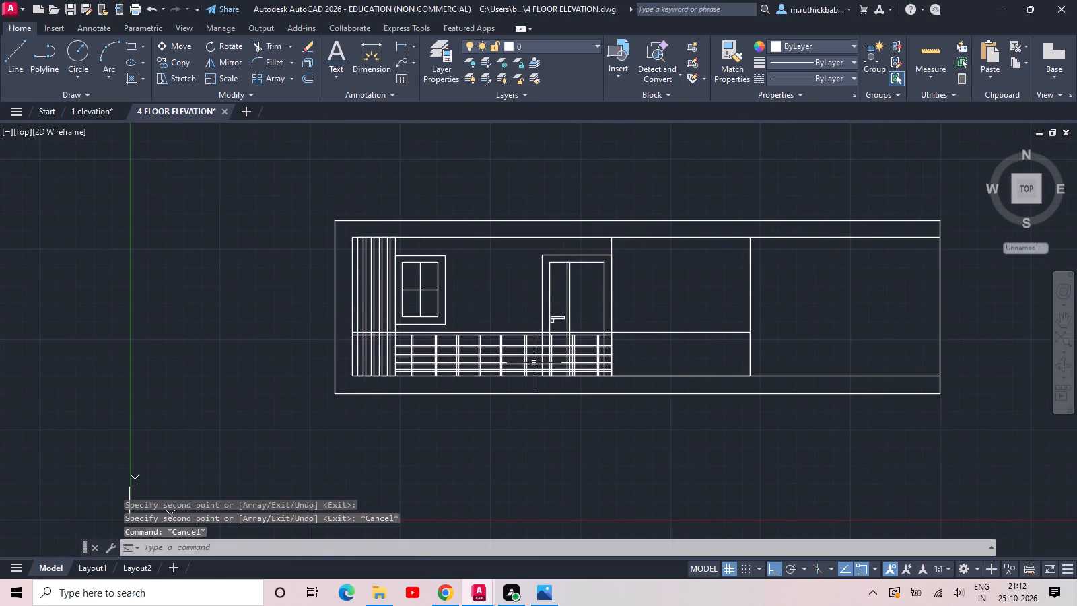
# Erase the lowest horizontal rail of the railing grid.
pyautogui.scroll(2, 543, 369)
pyautogui.hotkey('ctrl', 'z')
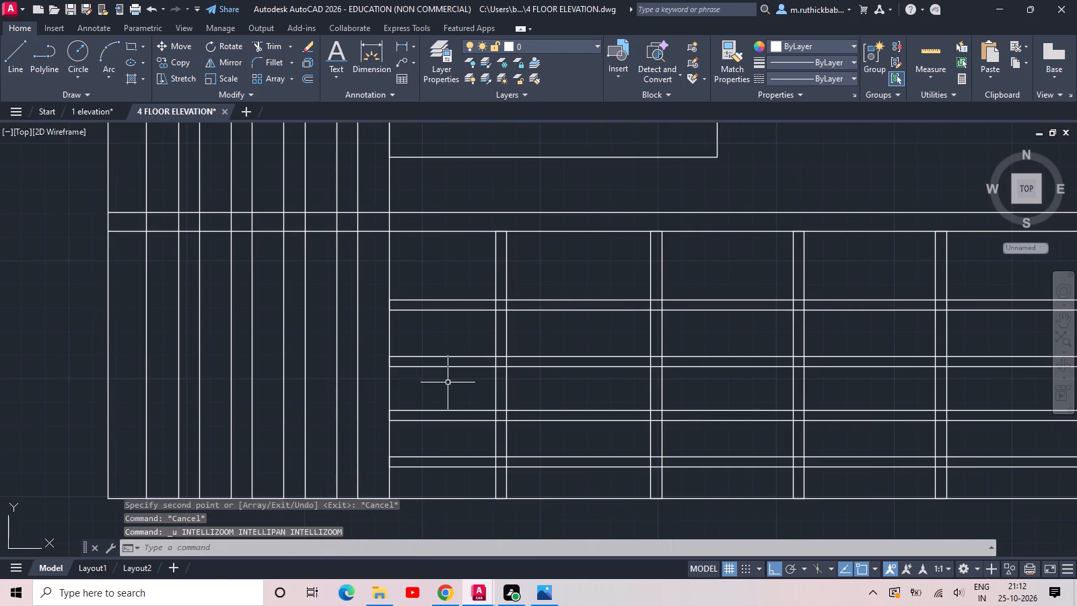
pyautogui.click(468, 474)
pyautogui.click(452, 440)
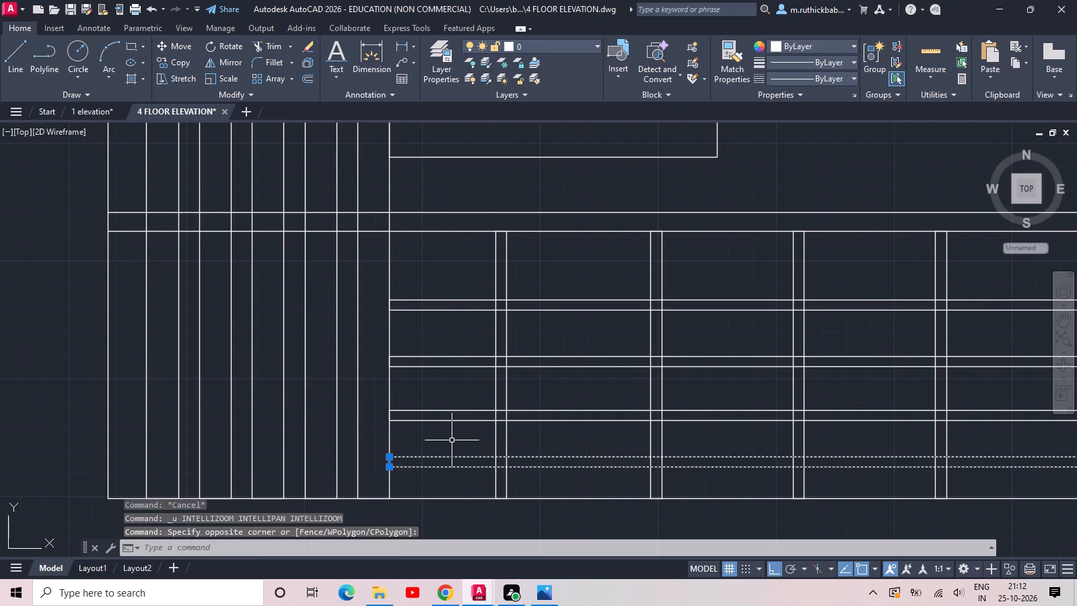
pyautogui.press('Delete')
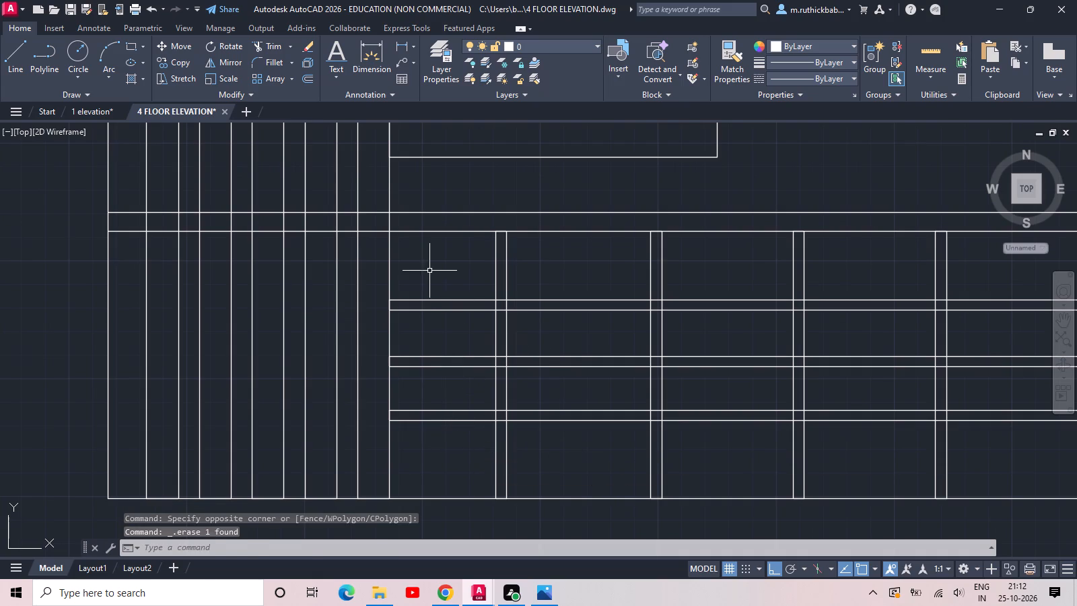
# Copy the rails with the two posts nearest the strips and four nearest the door about 19' over, ending at the opposite end wall.
pyautogui.click(429, 271)
pyautogui.click(680, 479)
pyautogui.moveTo(757, 468); pyautogui.dragTo(742, 461)
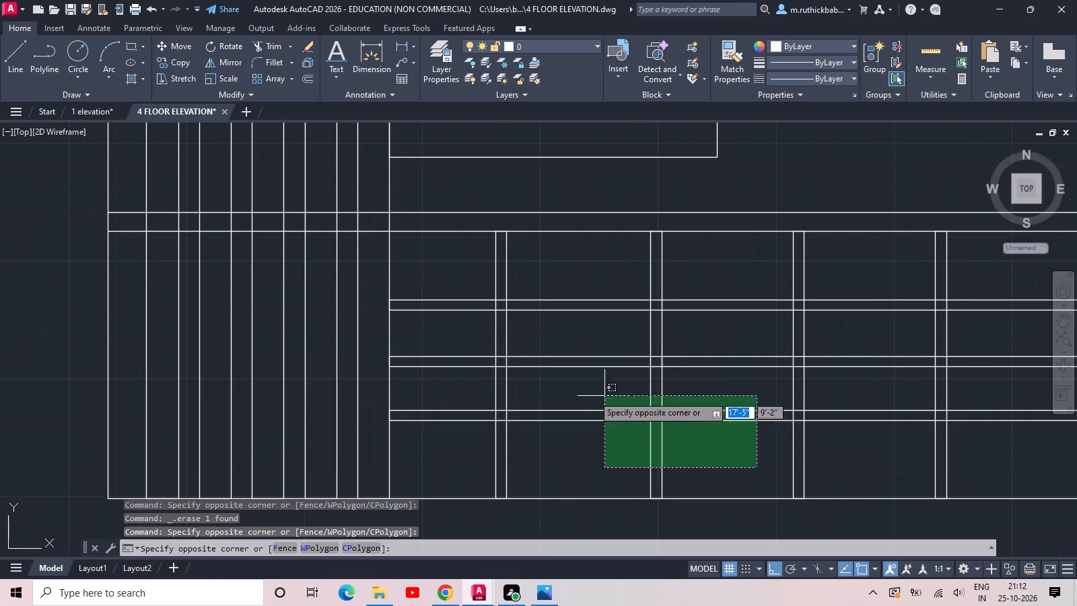
pyautogui.click(446, 203)
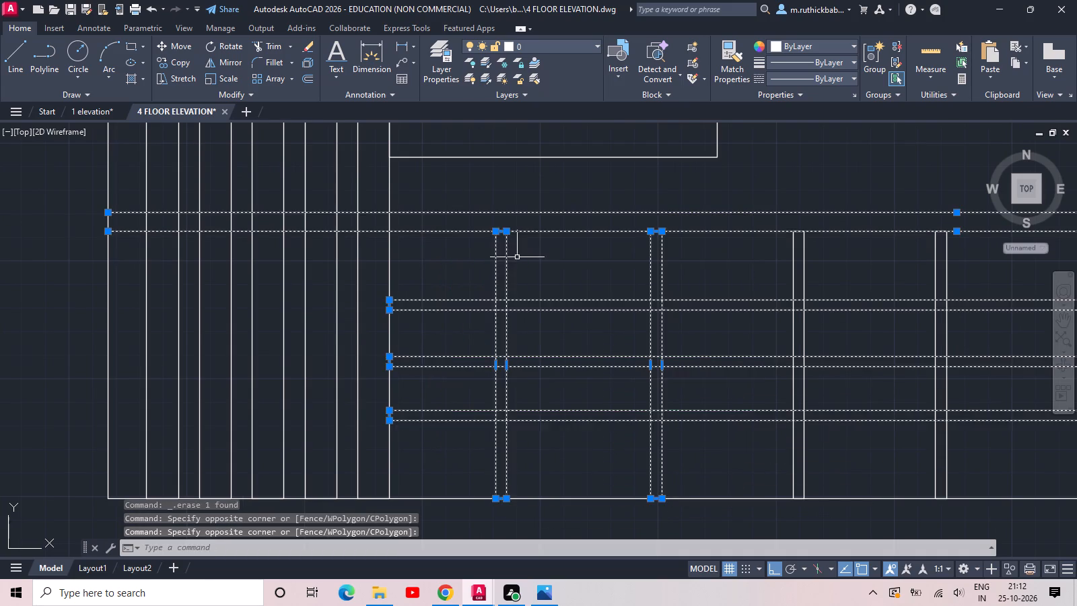
pyautogui.scroll(-3, 517, 259)
pyautogui.moveTo(664, 286); pyautogui.dragTo(497, 314, button='middle')
pyautogui.scroll(1, 551, 325)
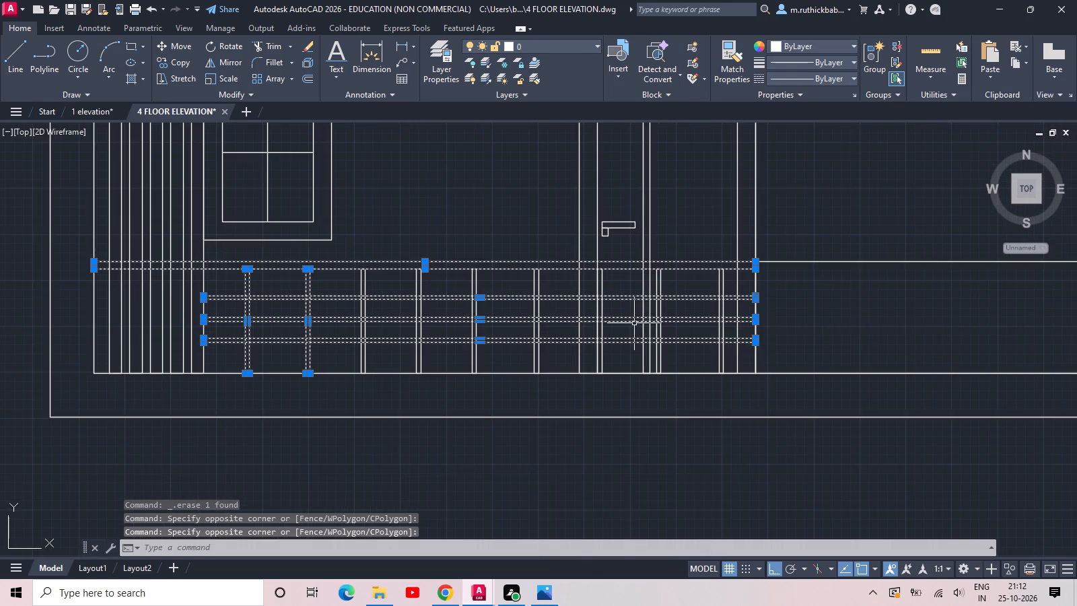
pyautogui.scroll(2, 634, 323)
pyautogui.moveTo(868, 403); pyautogui.dragTo(856, 410)
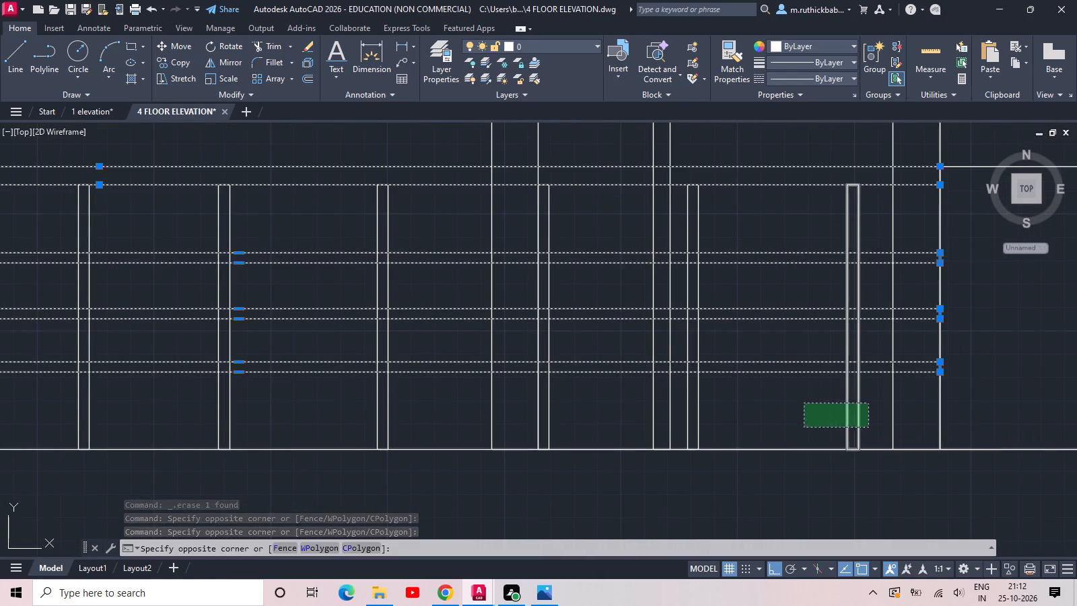
pyautogui.click(804, 428)
pyautogui.click(720, 424)
pyautogui.click(684, 433)
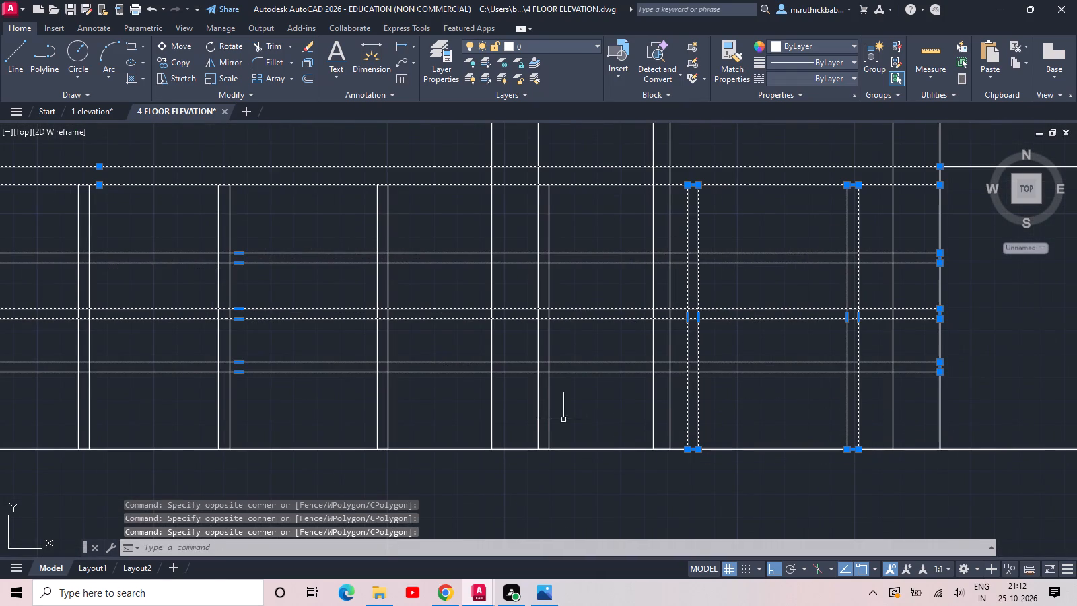
pyautogui.click(551, 417)
pyautogui.click(535, 426)
pyautogui.click(396, 416)
pyautogui.click(339, 417)
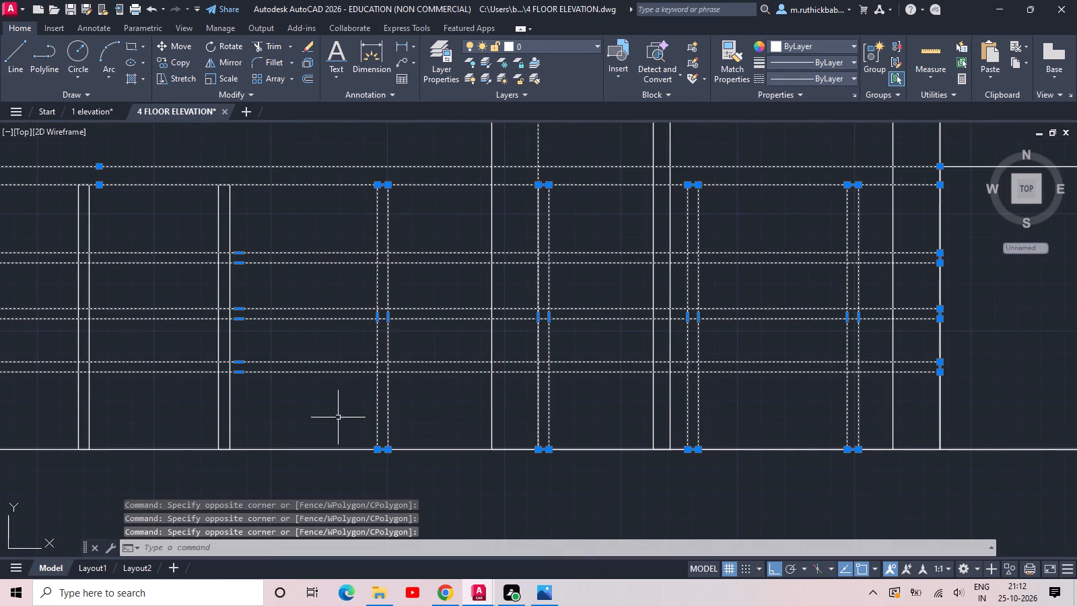
pyautogui.scroll(-1, 374, 381)
pyautogui.press('c')
pyautogui.press('o')
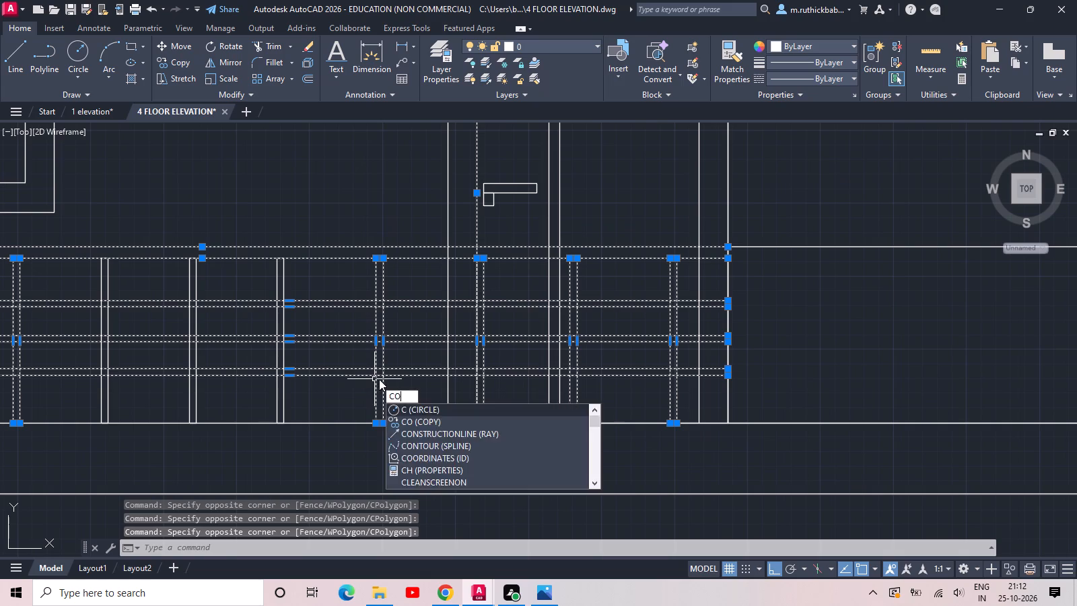
pyautogui.press('space')
pyautogui.scroll(-3, 452, 391)
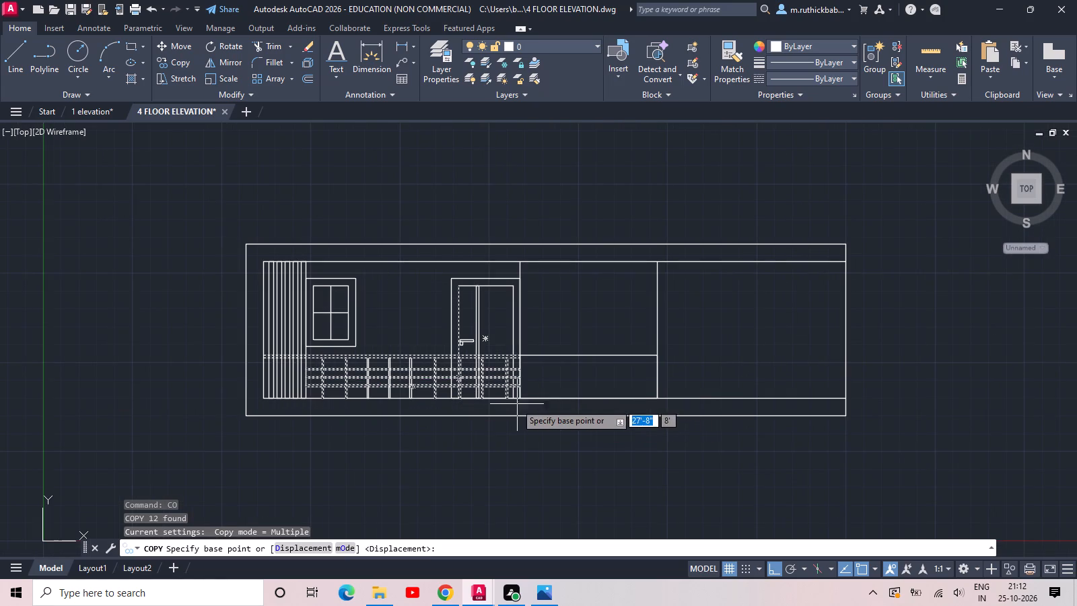
pyautogui.scroll(2, 514, 403)
pyautogui.click(526, 395)
pyautogui.moveTo(678, 394); pyautogui.dragTo(597, 401, button='middle')
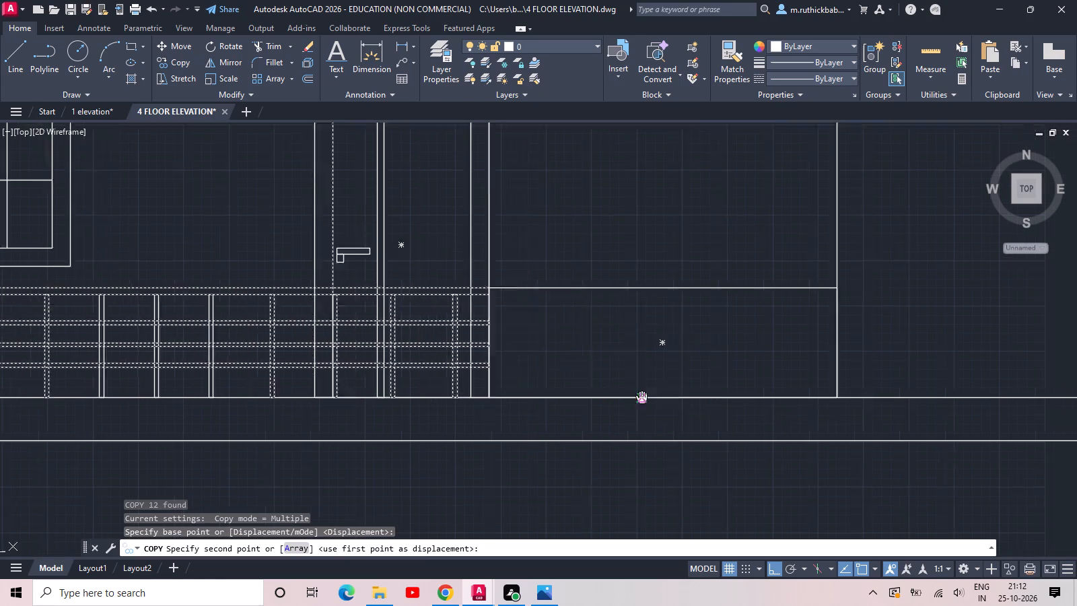
pyautogui.moveTo(597, 401); pyautogui.dragTo(146, 409, button='middle')
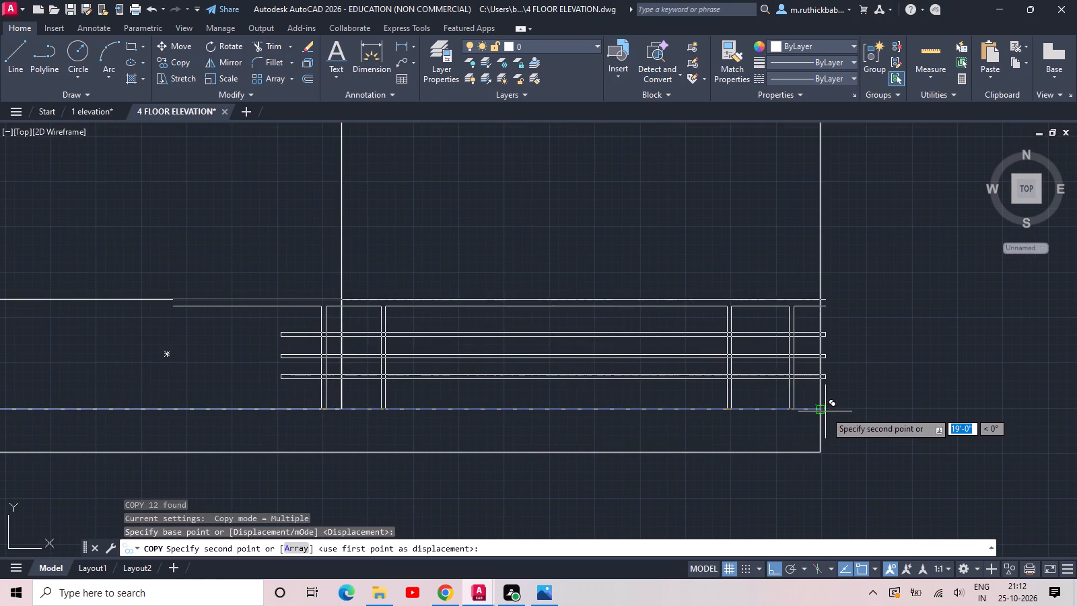
pyautogui.click(825, 411)
pyautogui.press('Escape')
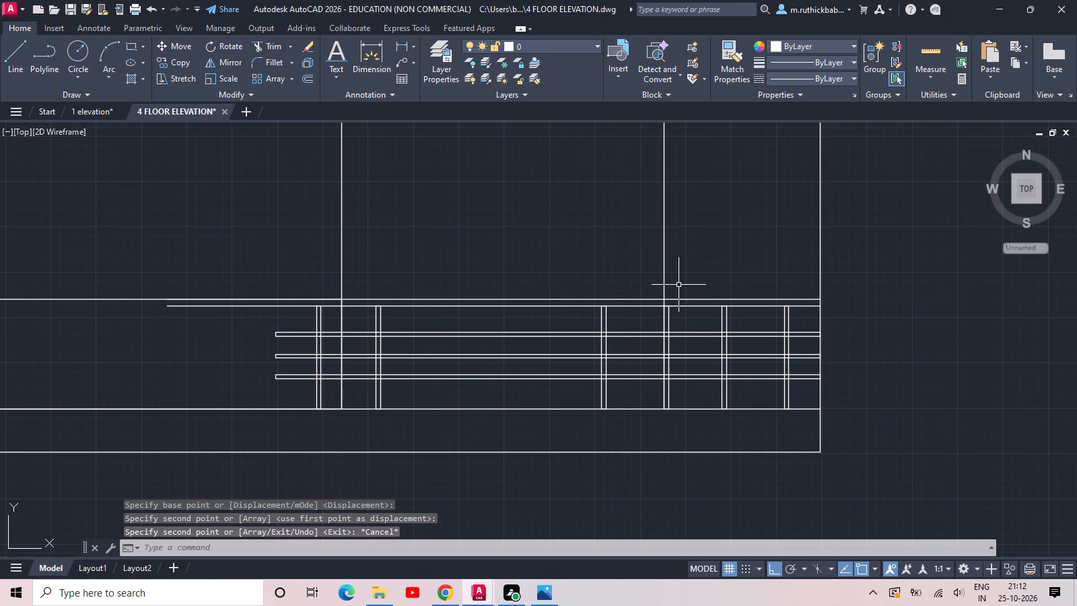
# Trim the stray copied vertical line above the new railing and the rail pieces that overhang into the middle bay.
pyautogui.write('TR')
pyautogui.press('space')
pyautogui.press('space')
pyautogui.moveTo(691, 238); pyautogui.dragTo(672, 246)
pyautogui.click(620, 263)
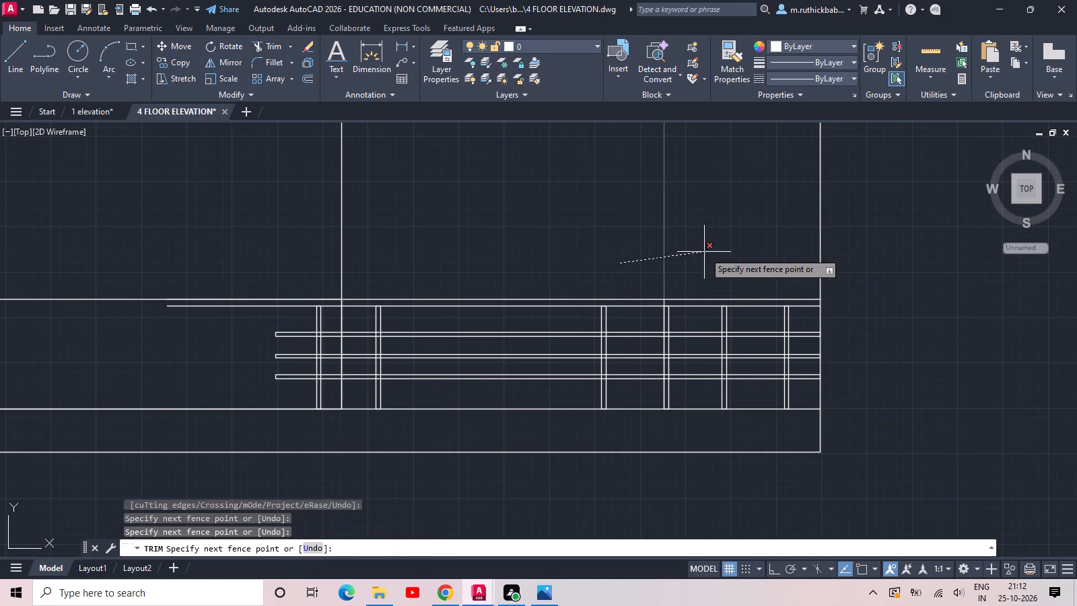
pyautogui.click(704, 252)
pyautogui.click(291, 271)
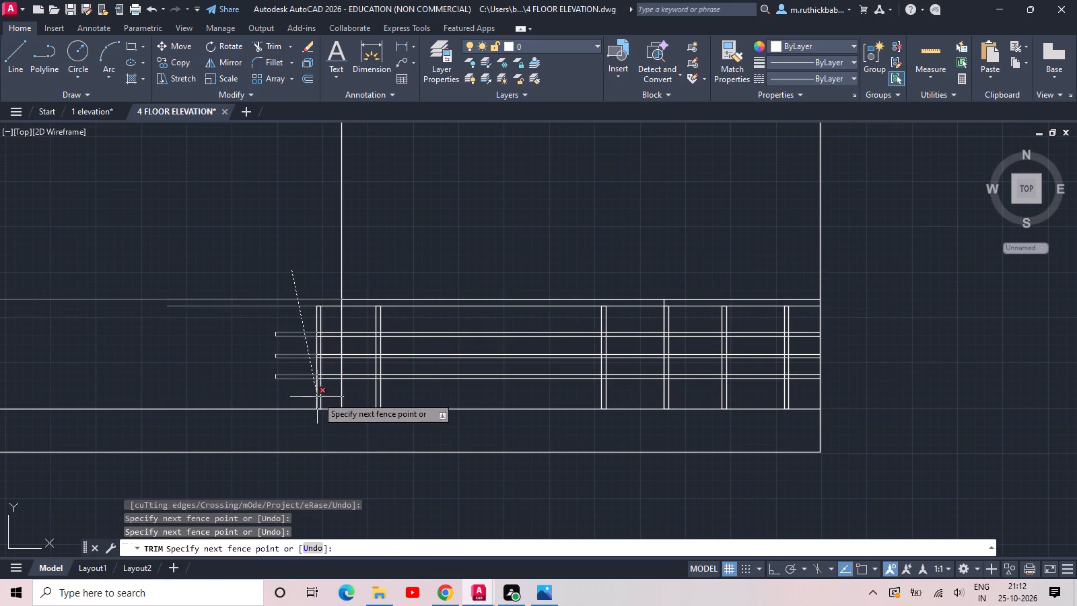
pyautogui.click(322, 399)
pyautogui.click(329, 394)
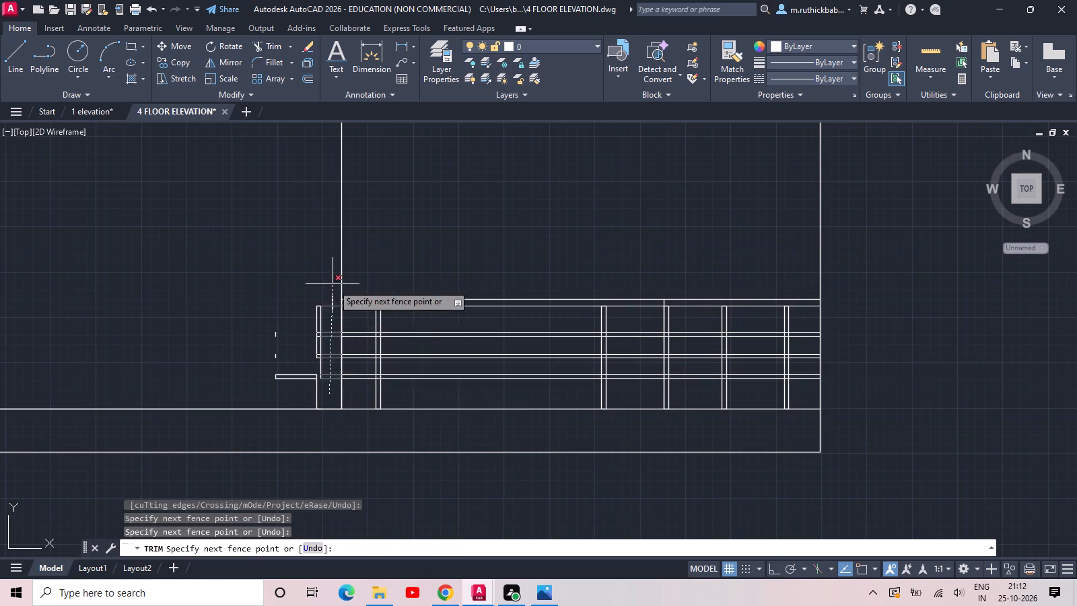
pyautogui.click(333, 284)
pyautogui.moveTo(331, 310); pyautogui.dragTo(324, 316)
pyautogui.click(283, 392)
pyautogui.press('Escape')
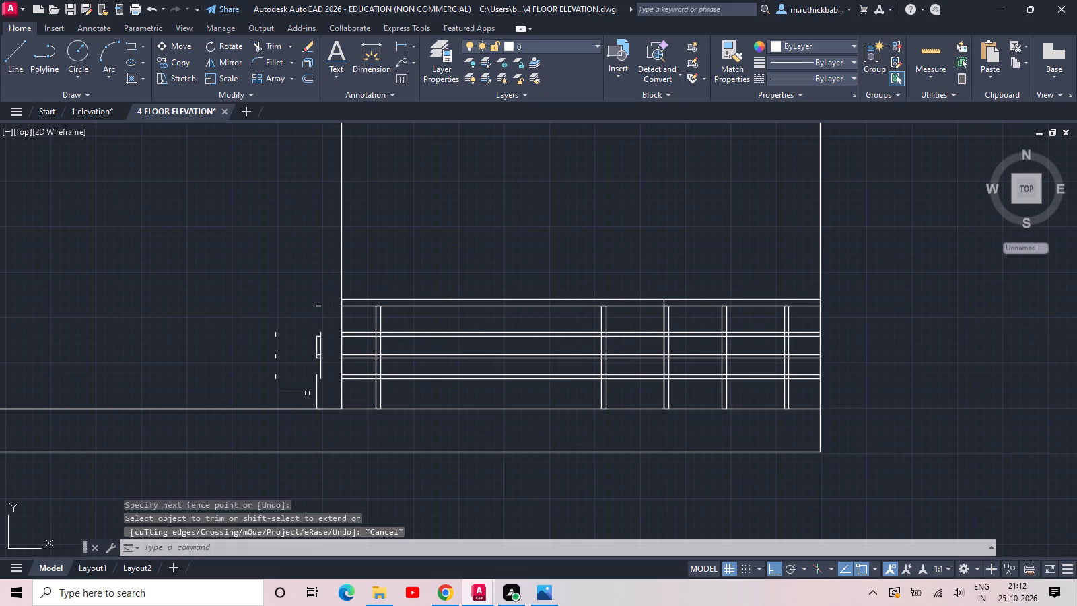
# Erase the leftover rail and post fragments beside the new railing in the middle bay.
pyautogui.click(330, 304)
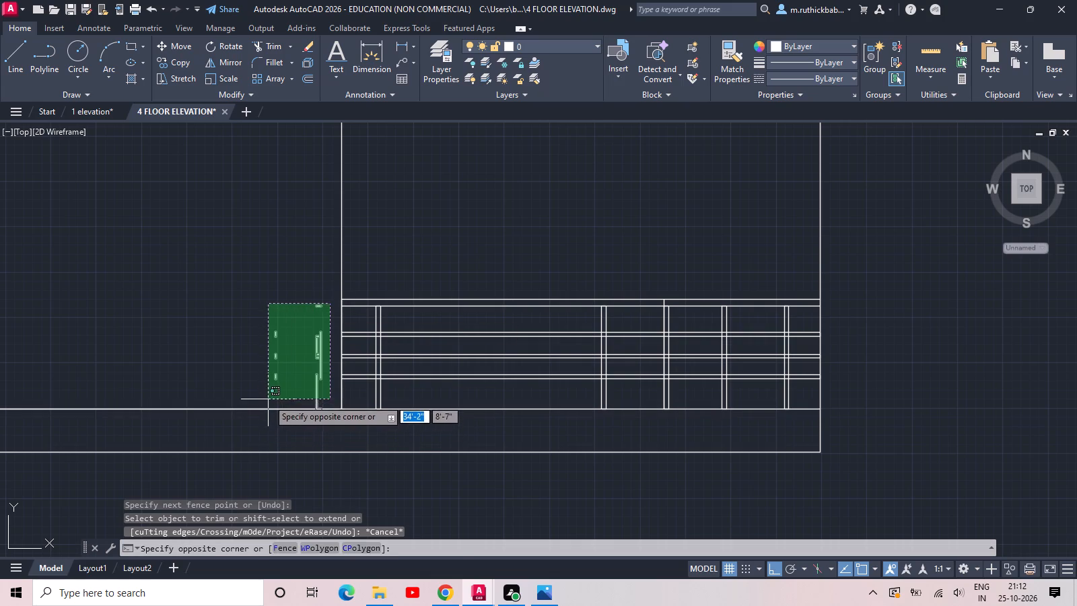
pyautogui.click(268, 399)
pyautogui.press('Delete')
# Extend the original railing's top line from the door's outer edge across the middle bay to the new railing.
pyautogui.moveTo(244, 377); pyautogui.dragTo(688, 409, button='middle')
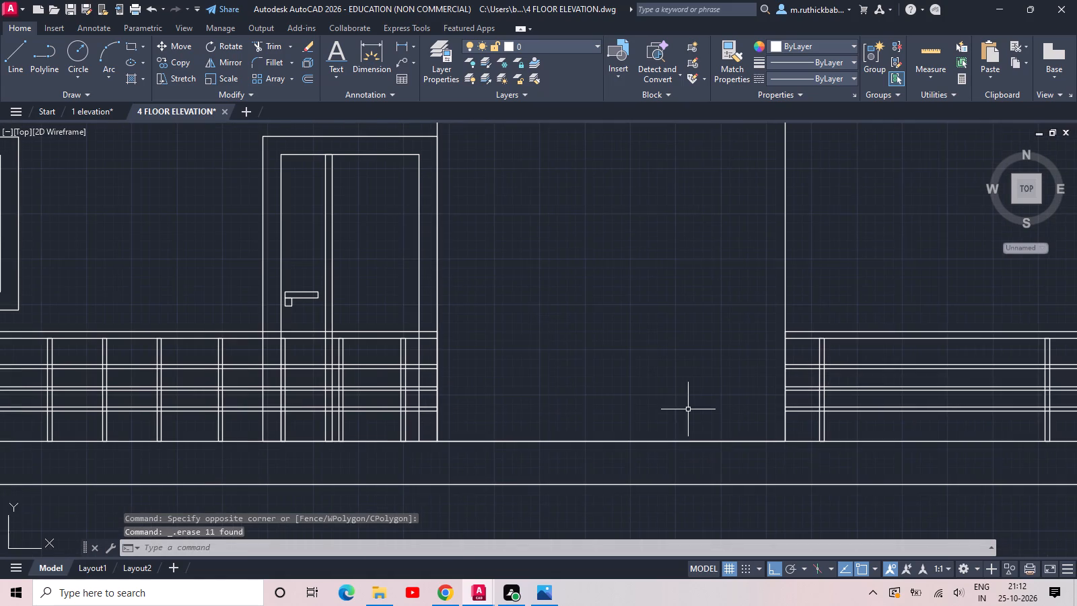
pyautogui.press('e')
pyautogui.press('x')
pyautogui.press('space')
pyautogui.press('space')
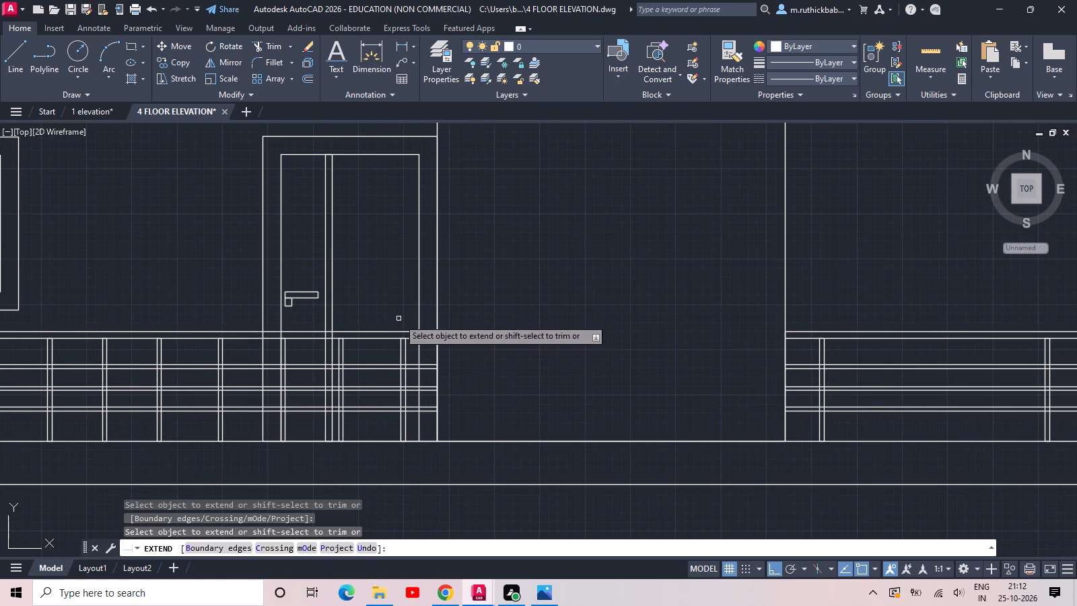
pyautogui.click(433, 331)
pyautogui.press('Escape')
# Copy the complete door with its frame, centre strips and handle about 18'-5" across into the end bay, near the end wall.
pyautogui.scroll(-2, 590, 329)
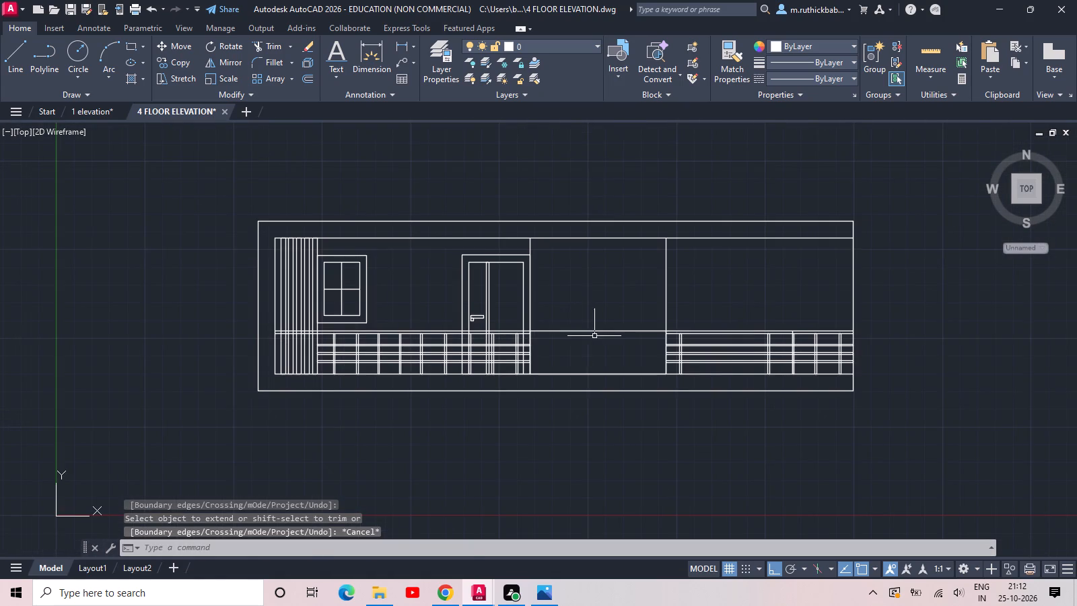
pyautogui.moveTo(594, 336); pyautogui.dragTo(555, 353, button='middle')
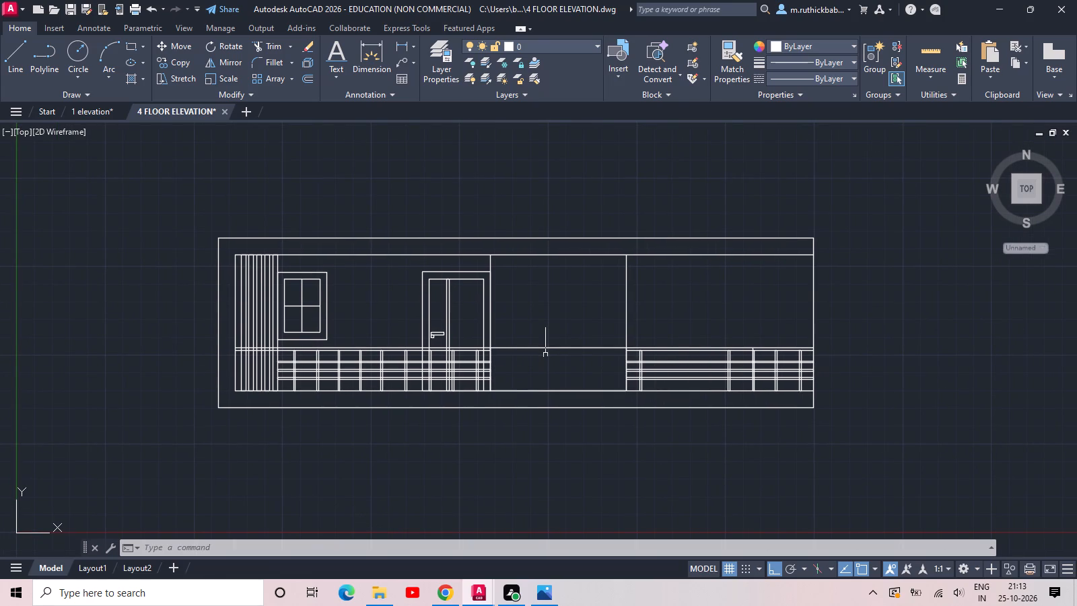
pyautogui.scroll(2, 429, 285)
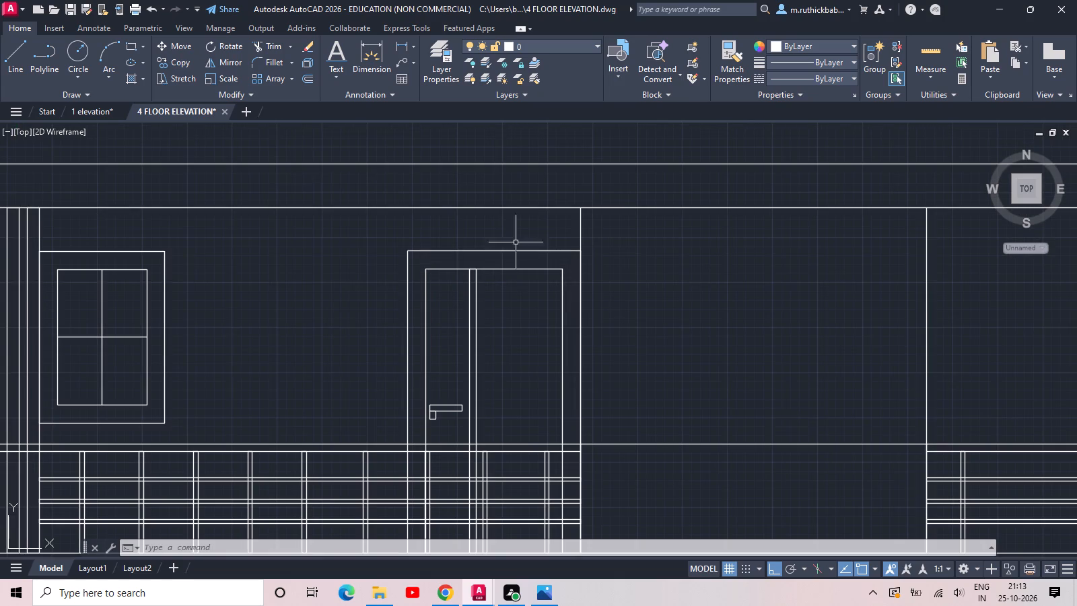
pyautogui.click(566, 236)
pyautogui.click(378, 381)
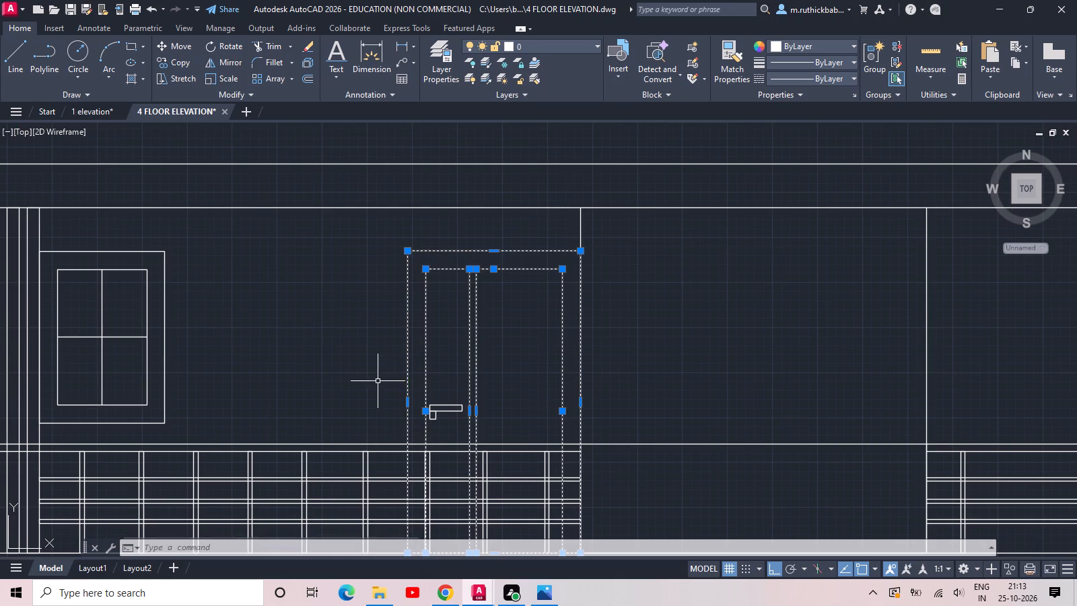
pyautogui.click(485, 391)
pyautogui.click(409, 432)
pyautogui.scroll(-1, 445, 407)
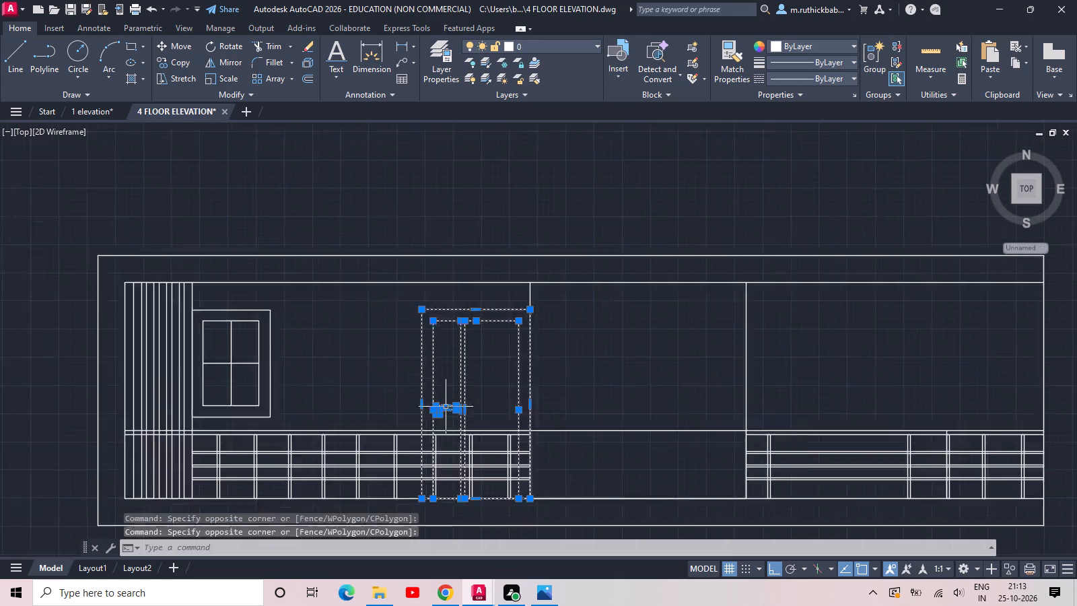
pyautogui.scroll(-1, 445, 407)
pyautogui.scroll(3, 491, 474)
pyautogui.write('CO')
pyautogui.press('space')
pyautogui.click(541, 440)
pyautogui.moveTo(611, 435); pyautogui.dragTo(595, 440, button='middle')
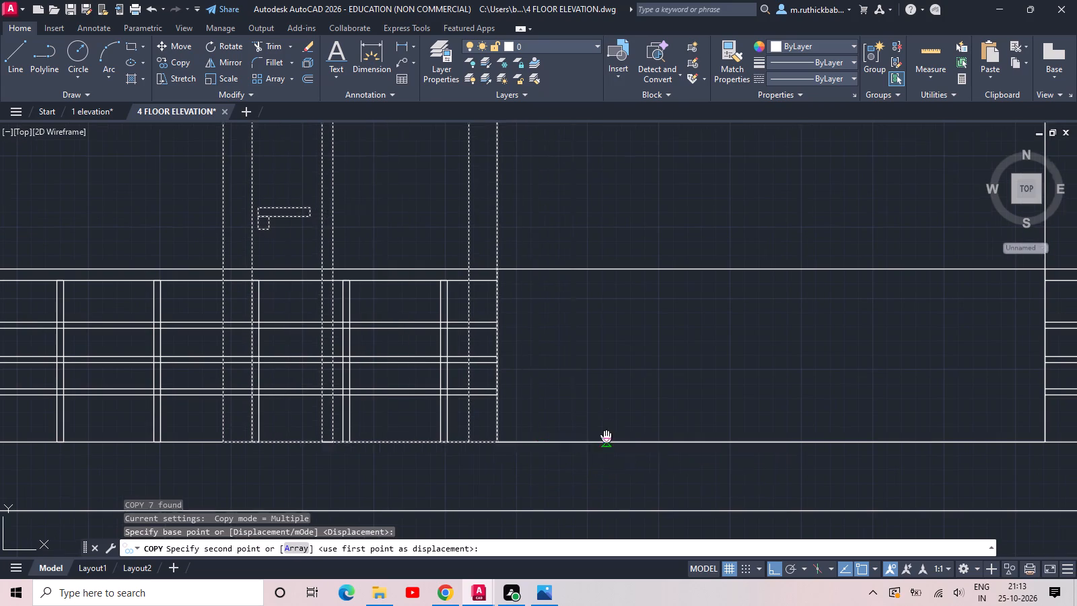
pyautogui.moveTo(595, 440); pyautogui.dragTo(302, 464, button='middle')
pyautogui.scroll(-2, 396, 453)
pyautogui.moveTo(858, 446); pyautogui.dragTo(720, 451, button='middle')
pyautogui.scroll(2, 705, 473)
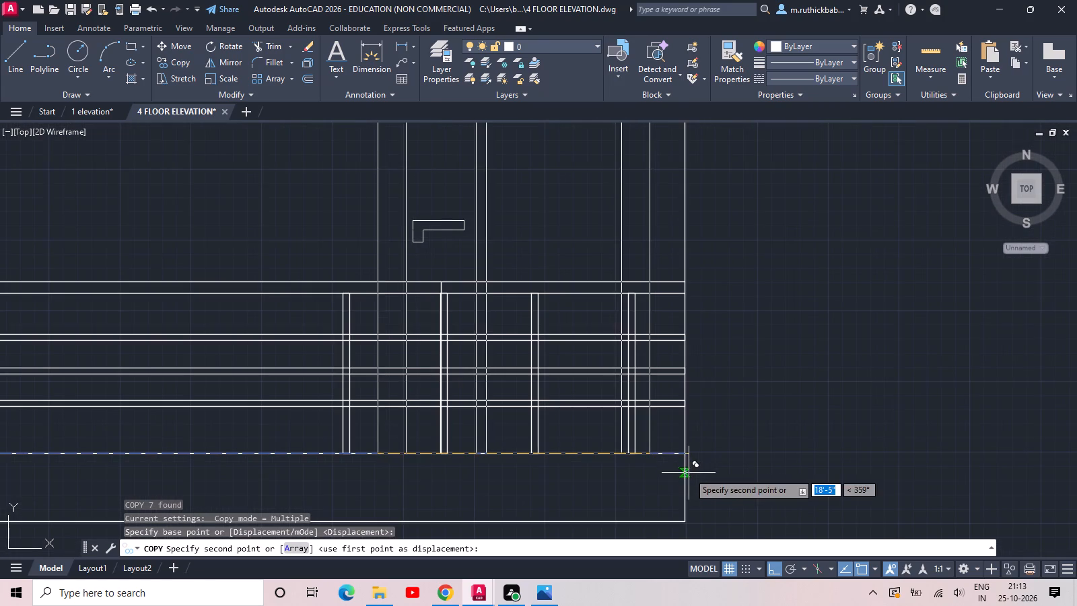
pyautogui.click(689, 451)
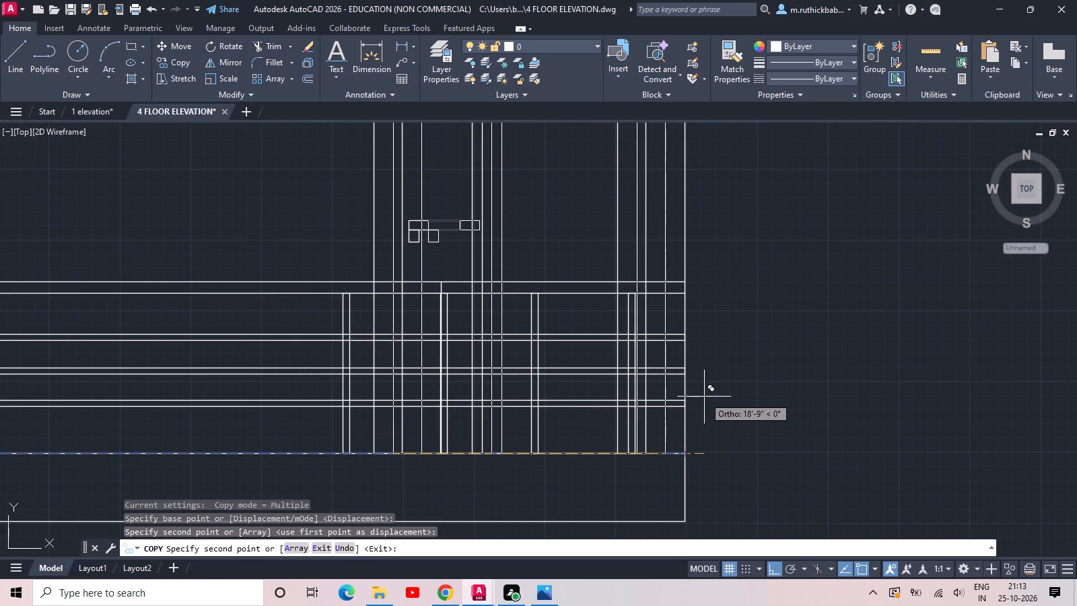
pyautogui.press('Escape')
pyautogui.press('Escape')
# Draw a window rectangle about 3'-9" by 3'-11" from the end bay's inner edge, level with the copied door's top.
pyautogui.scroll(-1, 692, 392)
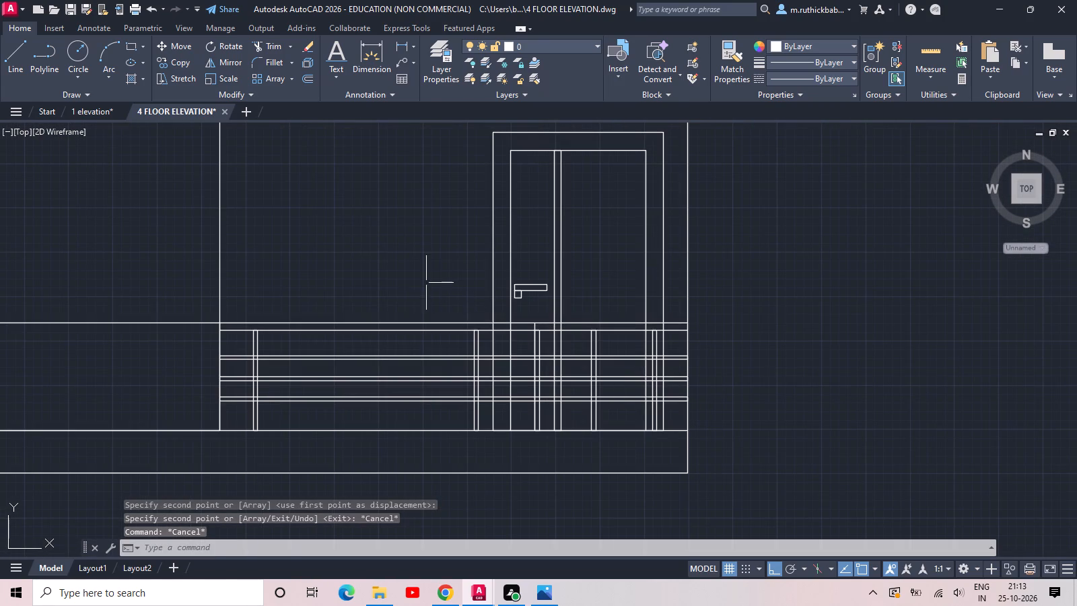
pyautogui.moveTo(425, 281); pyautogui.dragTo(524, 368, button='middle')
pyautogui.scroll(-1, 425, 281)
pyautogui.write('REC')
pyautogui.press('space')
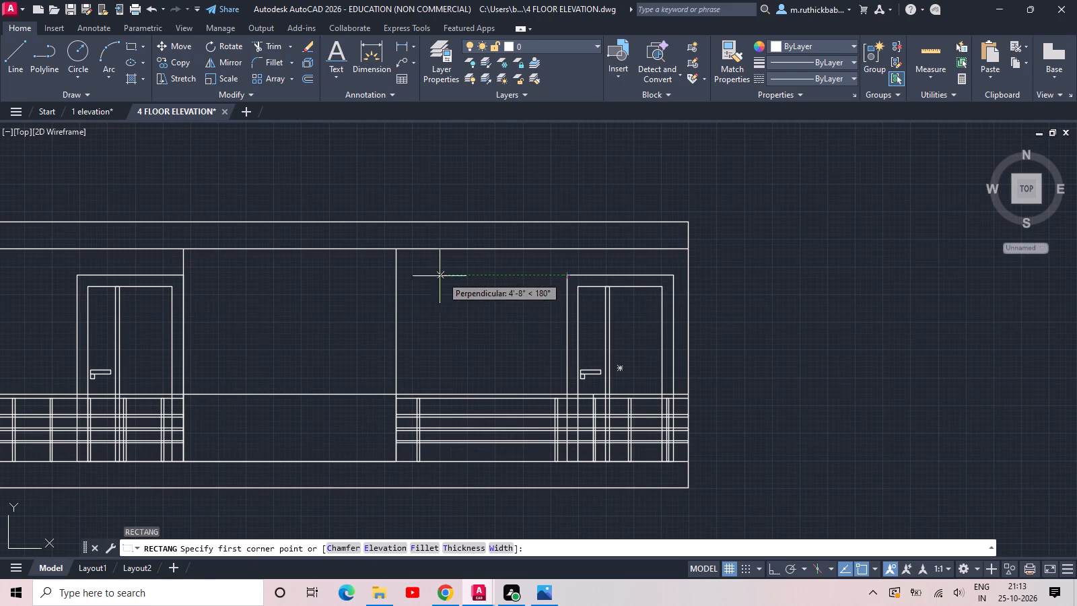
pyautogui.click(398, 275)
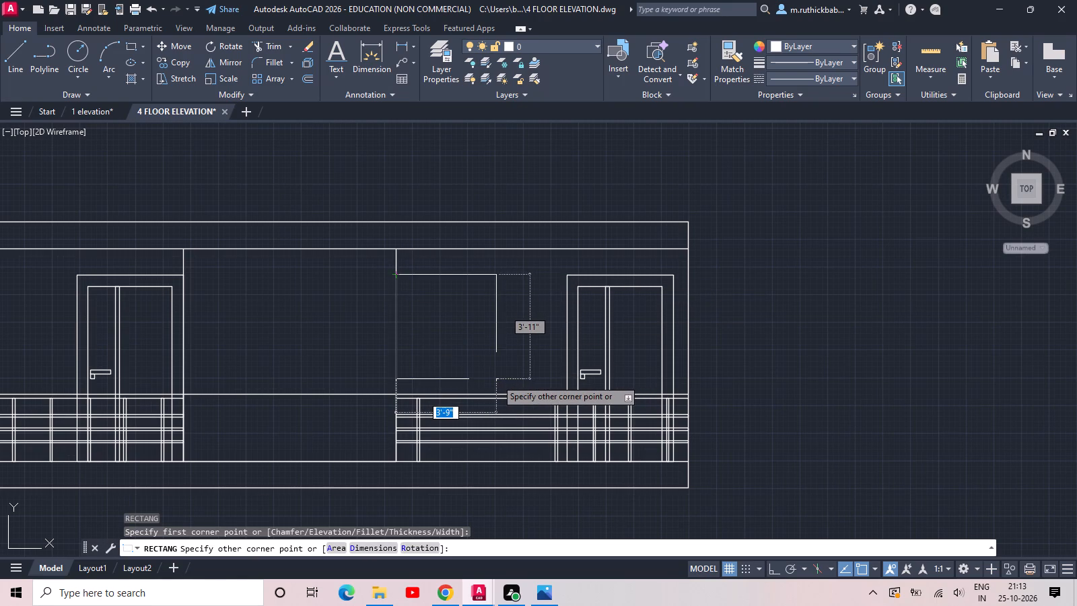
pyautogui.click(496, 379)
# Offset the new window rectangle 5" inward to form its frame.
pyautogui.write('OFF 5')
pyautogui.press('space')
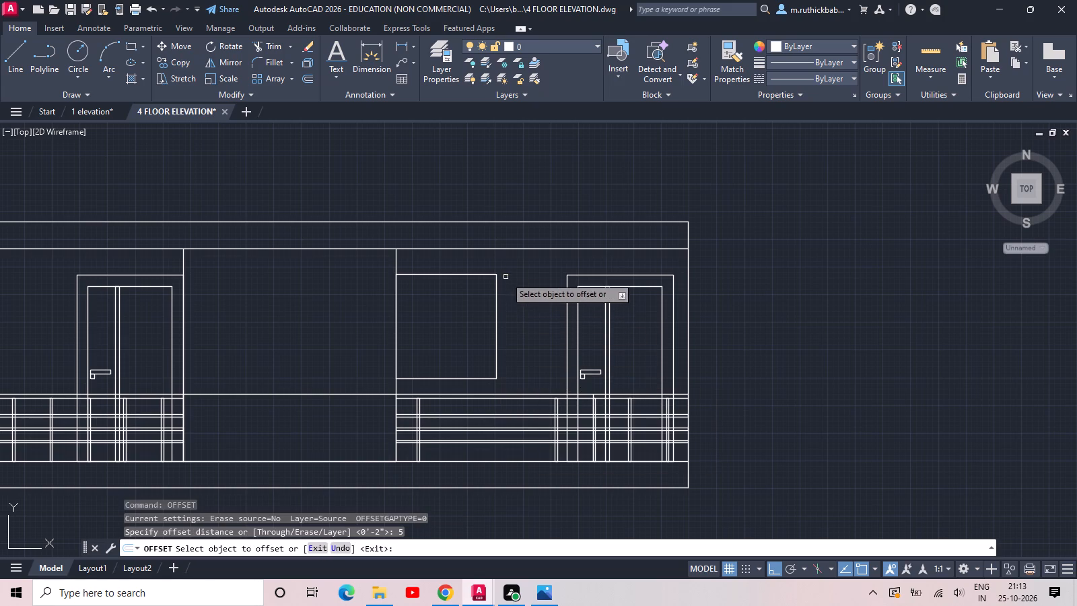
pyautogui.click(487, 273)
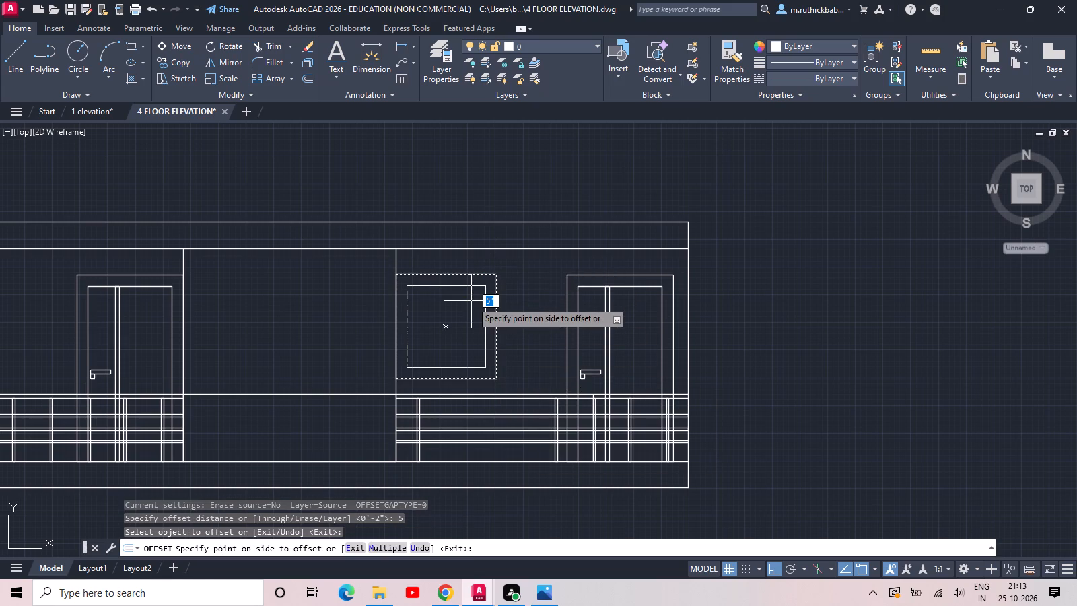
pyautogui.click(471, 301)
pyautogui.press('Escape')
pyautogui.scroll(2, 446, 304)
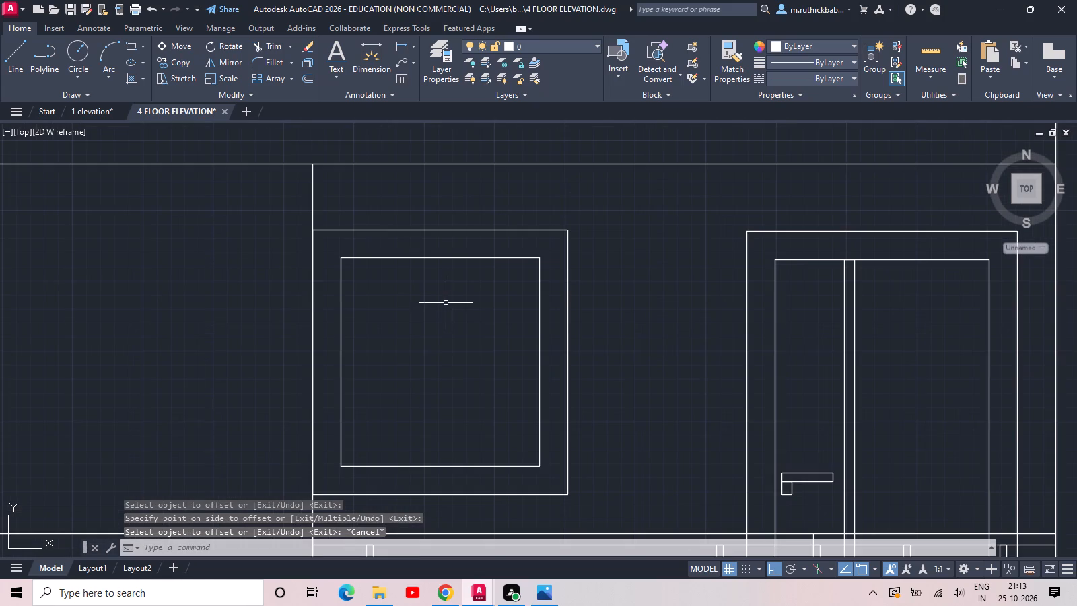
# Draw a narrow full-height vertical rectangle as the centre strip inside the end bay window's inner frame.
pyautogui.write('REC')
pyautogui.press('space')
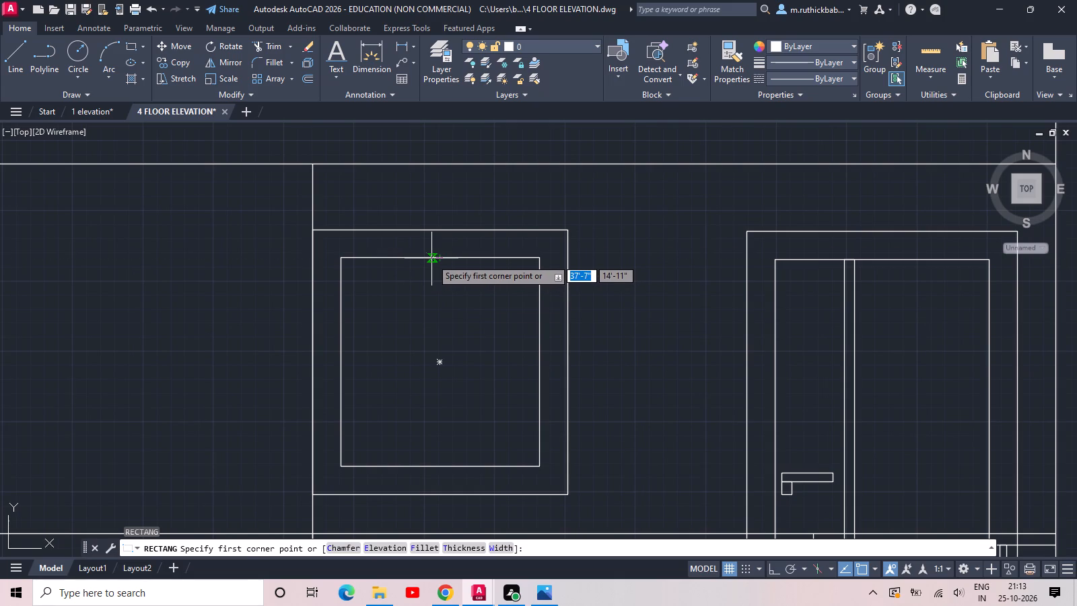
pyautogui.click(430, 259)
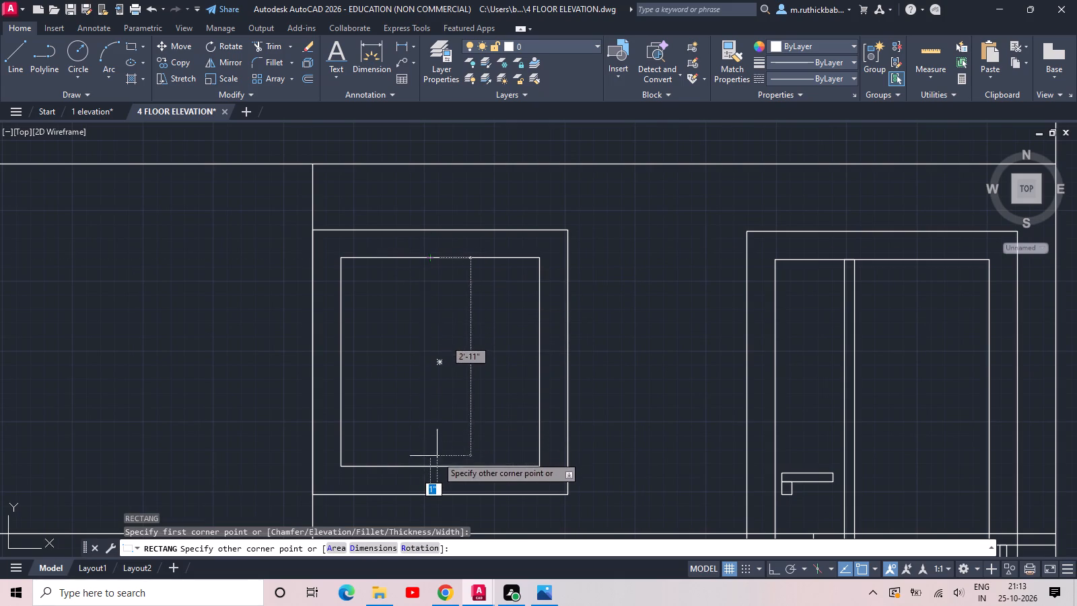
pyautogui.click(449, 468)
pyautogui.press('Escape')
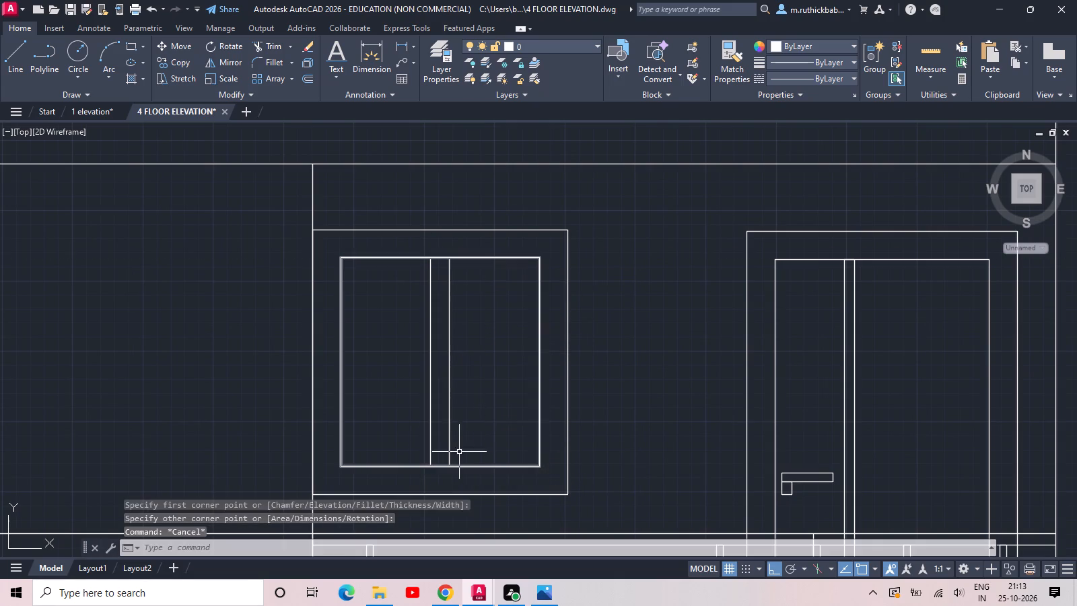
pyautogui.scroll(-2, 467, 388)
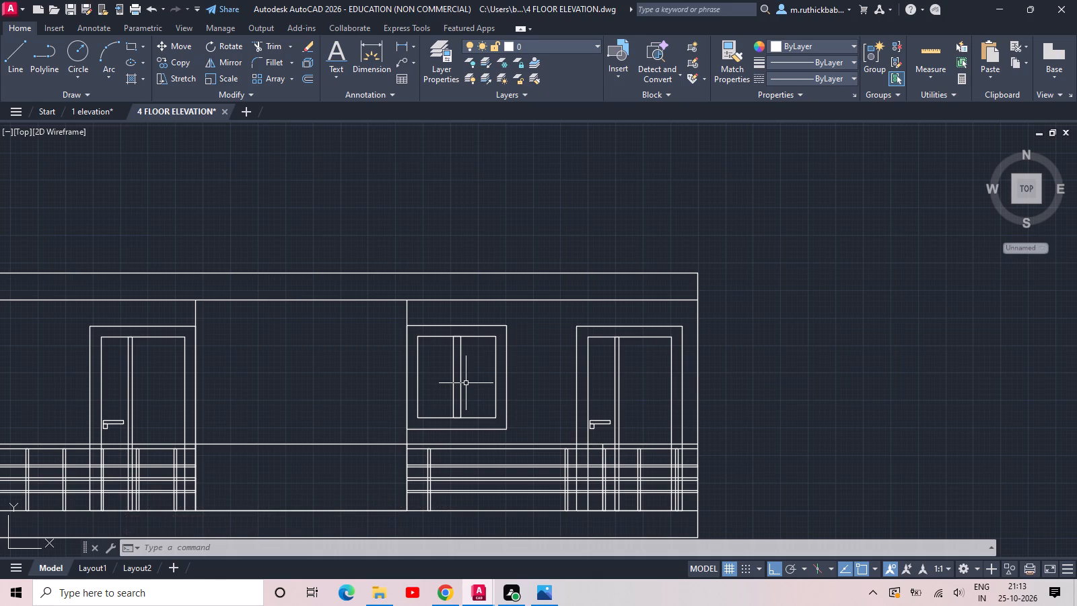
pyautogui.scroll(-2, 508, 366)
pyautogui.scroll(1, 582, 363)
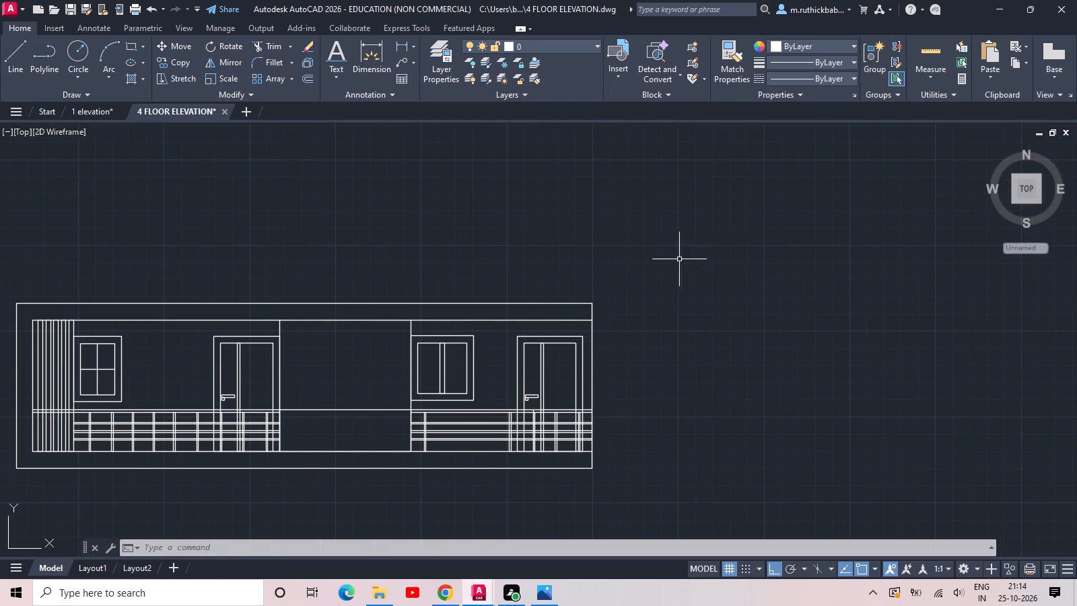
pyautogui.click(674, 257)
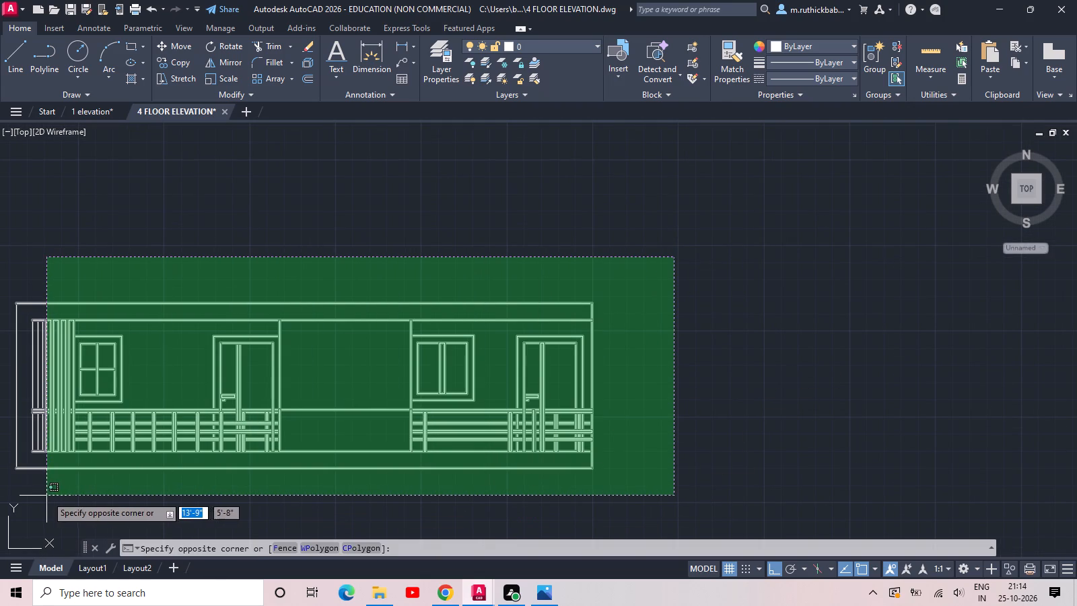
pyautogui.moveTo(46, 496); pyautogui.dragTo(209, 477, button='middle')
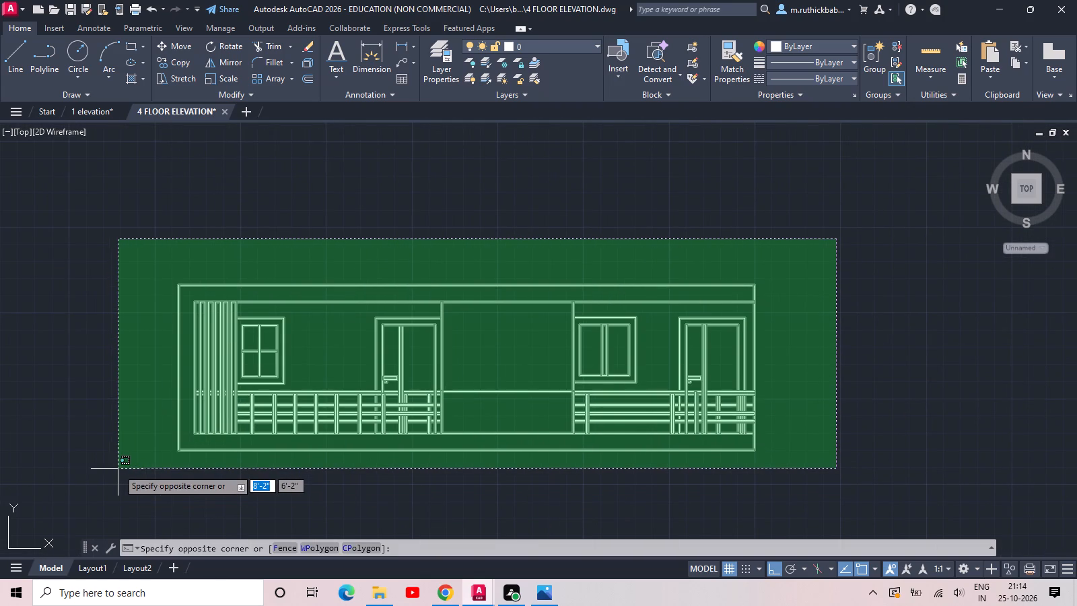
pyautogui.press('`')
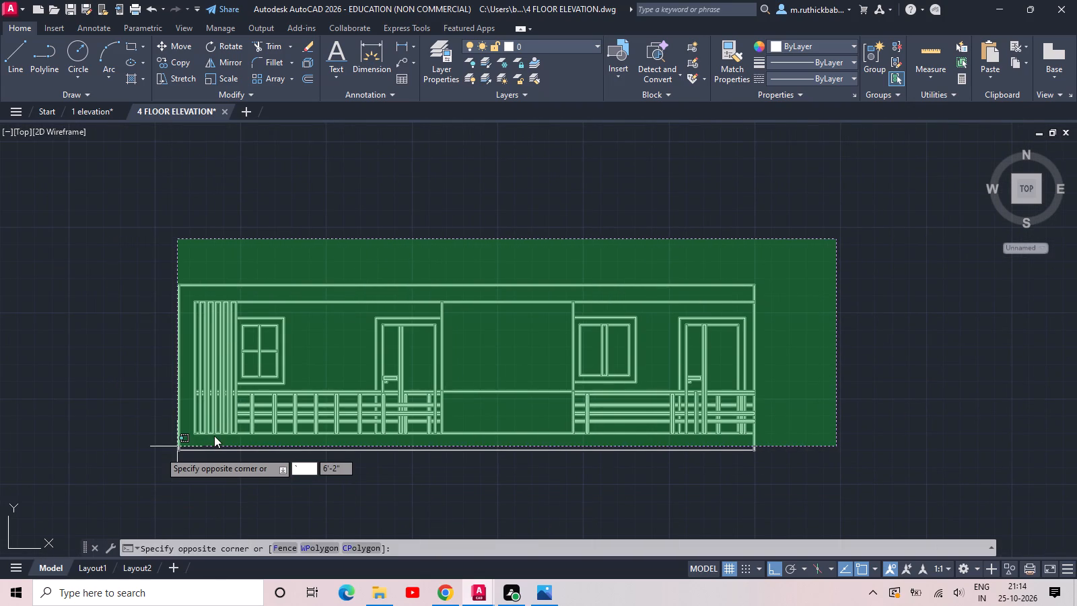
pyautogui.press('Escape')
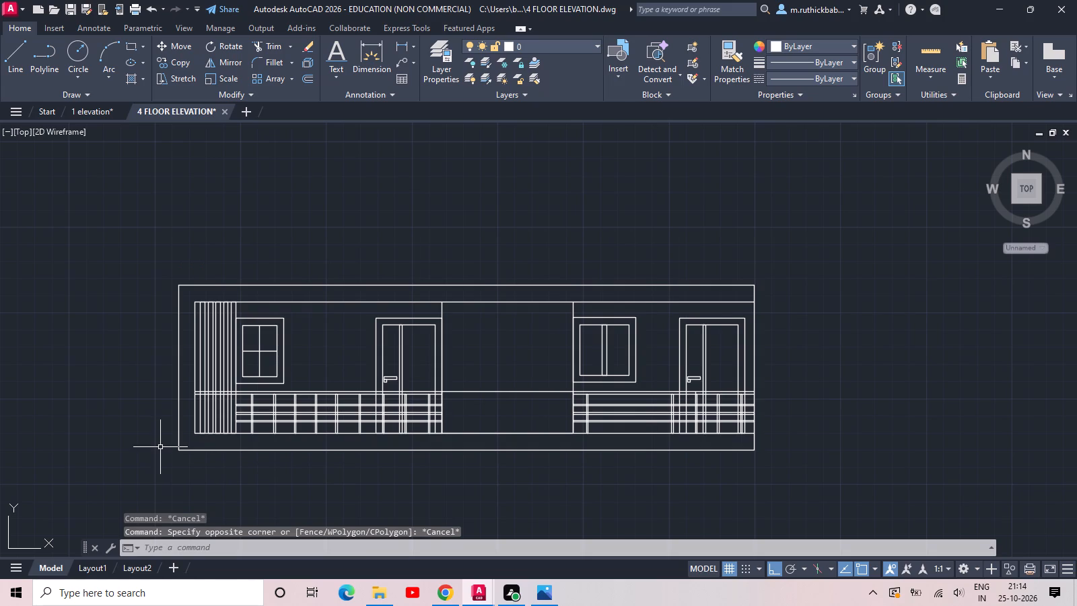
# Insert the Trees - Imperial block in the middle bay and set it to Shrub (Elevation).
pyautogui.hotkey('ctrl', '3')
pyautogui.moveTo(568, 279); pyautogui.dragTo(542, 329)
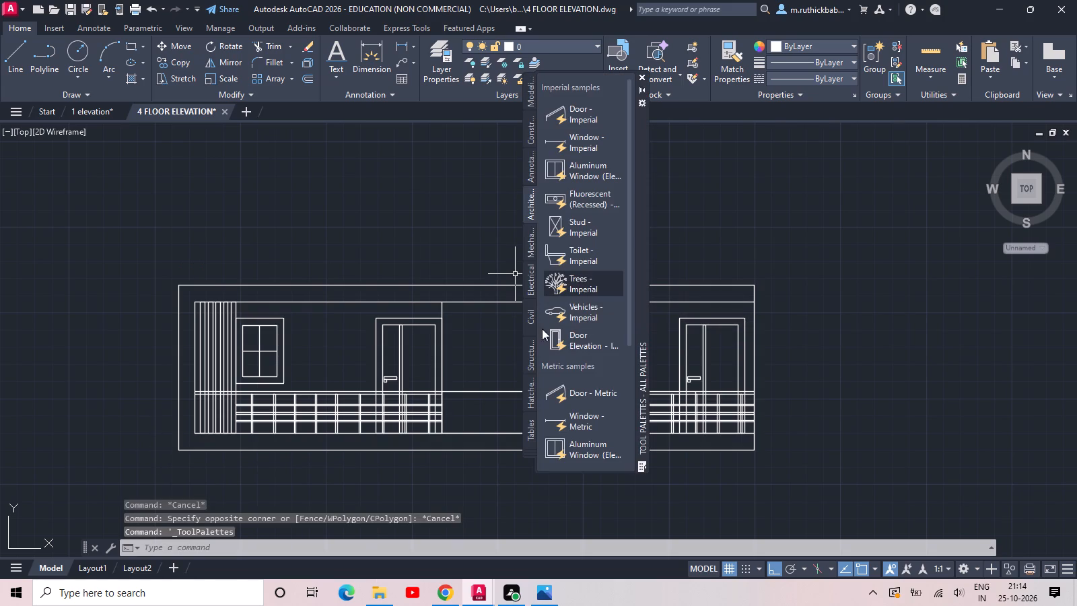
pyautogui.moveTo(542, 329); pyautogui.dragTo(501, 379)
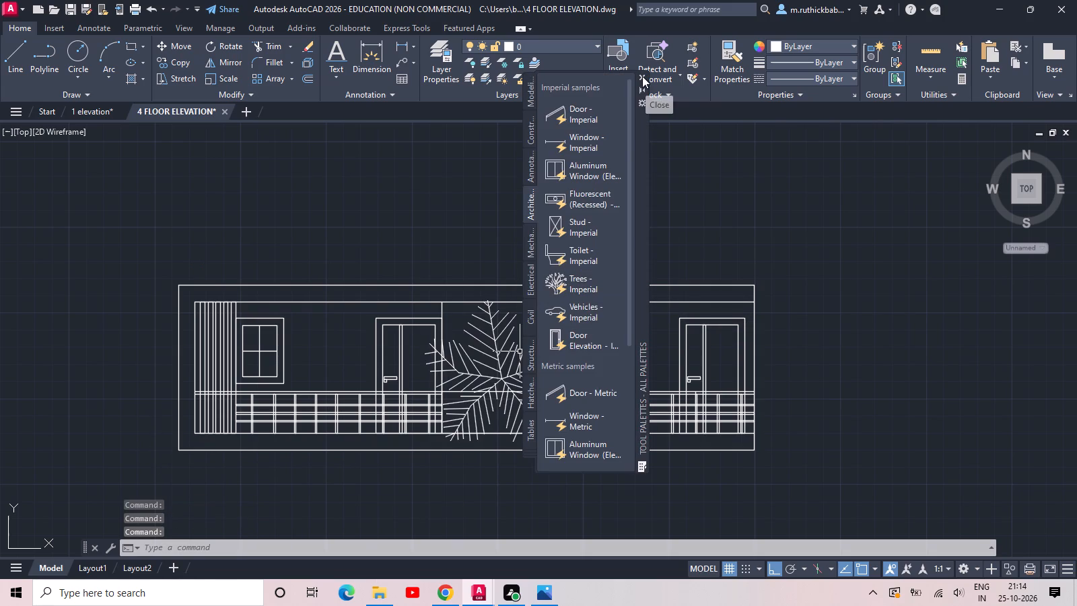
pyautogui.click(642, 76)
pyautogui.click(509, 382)
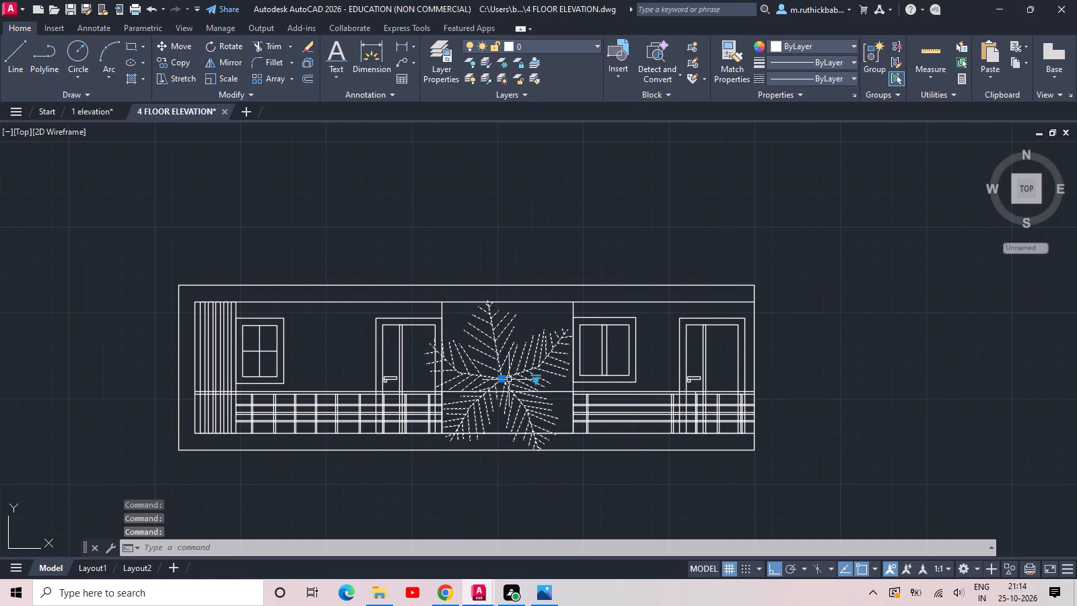
pyautogui.click(535, 379)
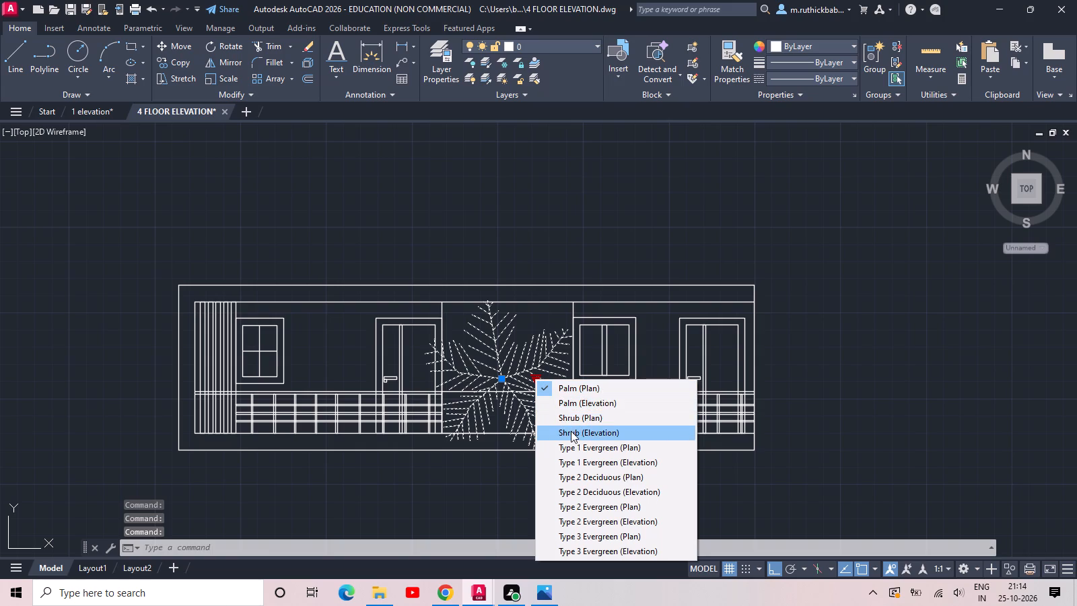
pyautogui.click(571, 431)
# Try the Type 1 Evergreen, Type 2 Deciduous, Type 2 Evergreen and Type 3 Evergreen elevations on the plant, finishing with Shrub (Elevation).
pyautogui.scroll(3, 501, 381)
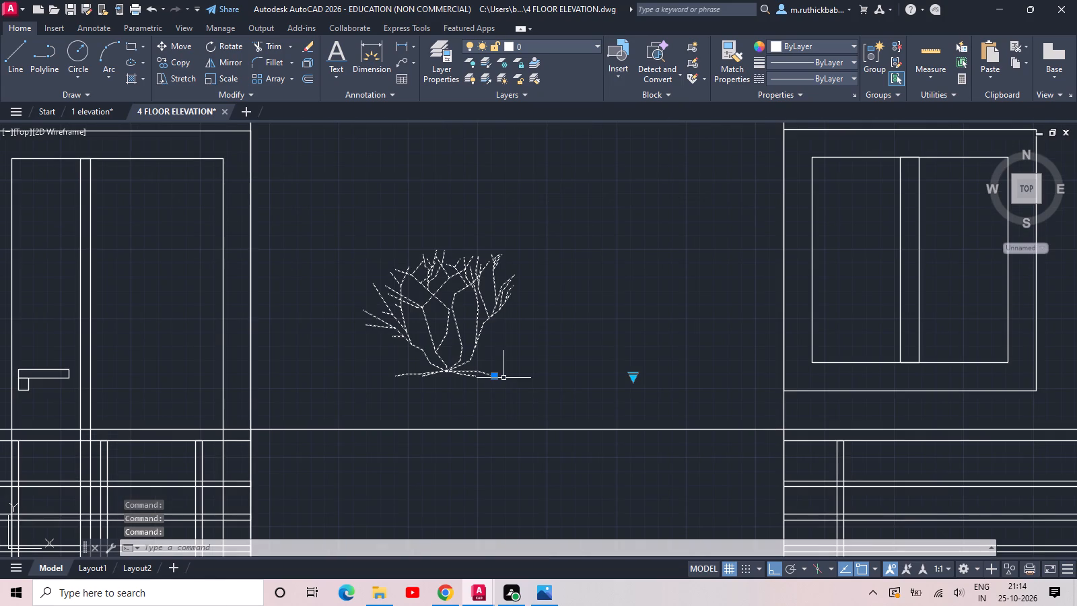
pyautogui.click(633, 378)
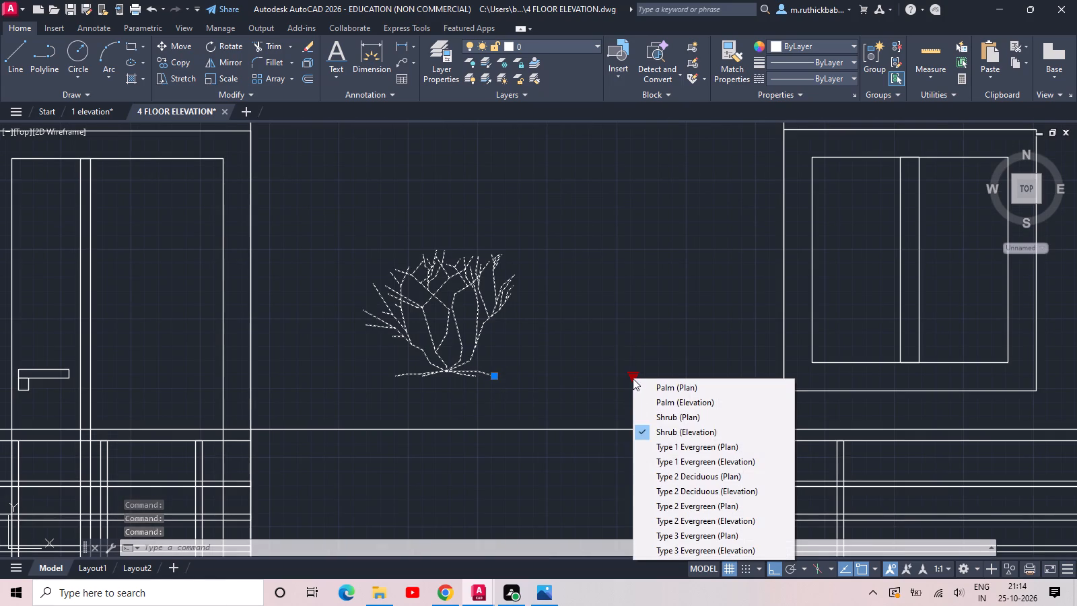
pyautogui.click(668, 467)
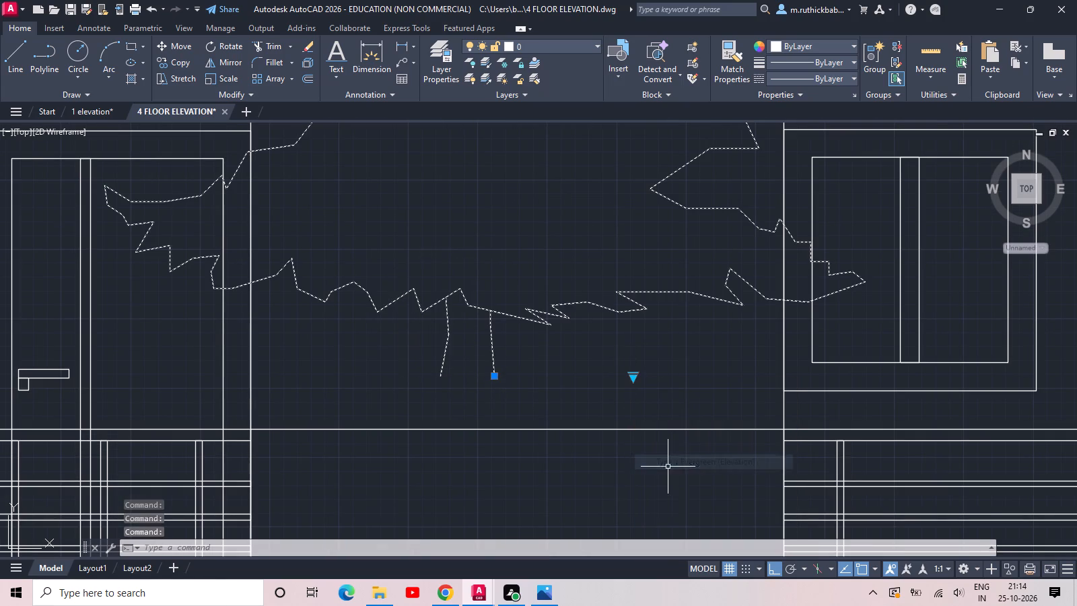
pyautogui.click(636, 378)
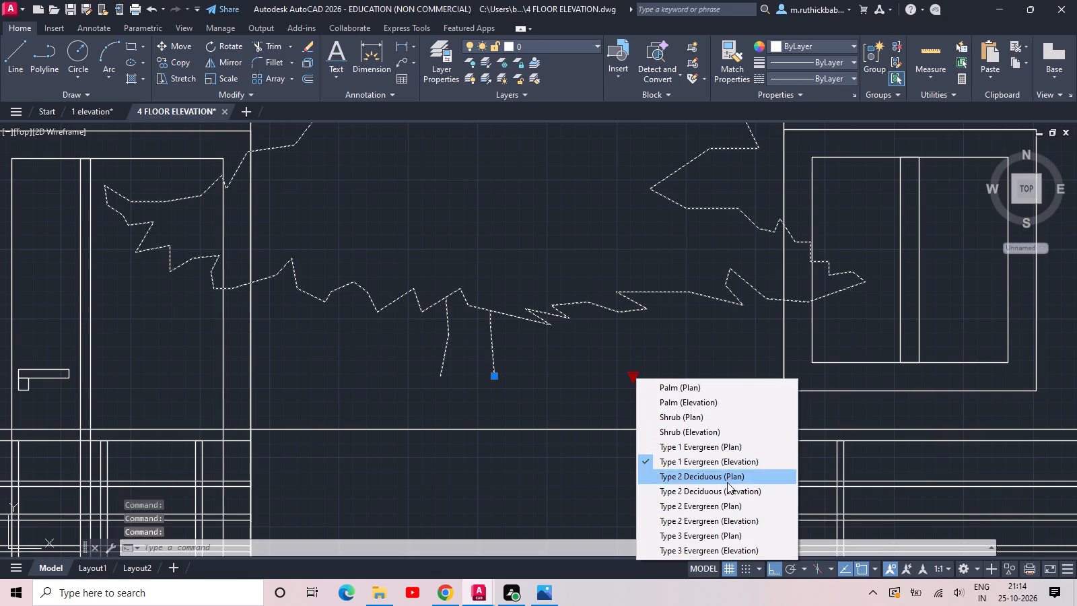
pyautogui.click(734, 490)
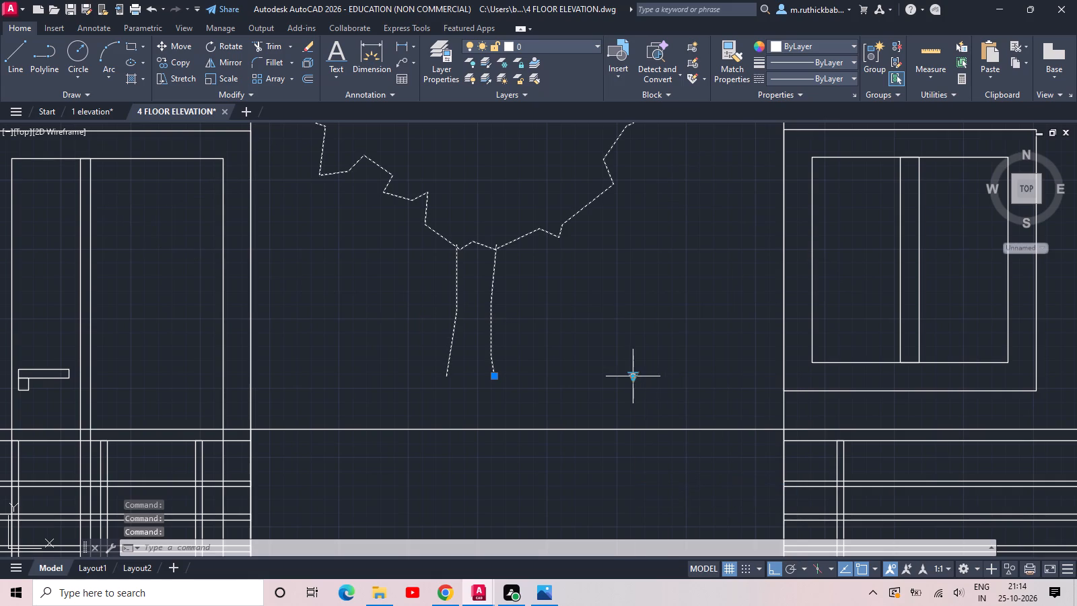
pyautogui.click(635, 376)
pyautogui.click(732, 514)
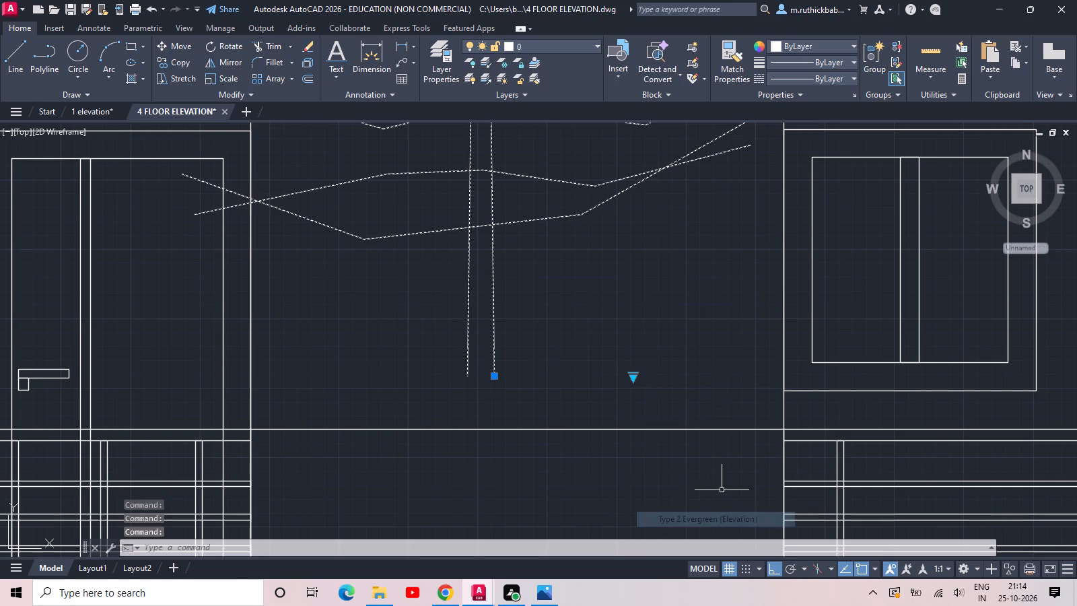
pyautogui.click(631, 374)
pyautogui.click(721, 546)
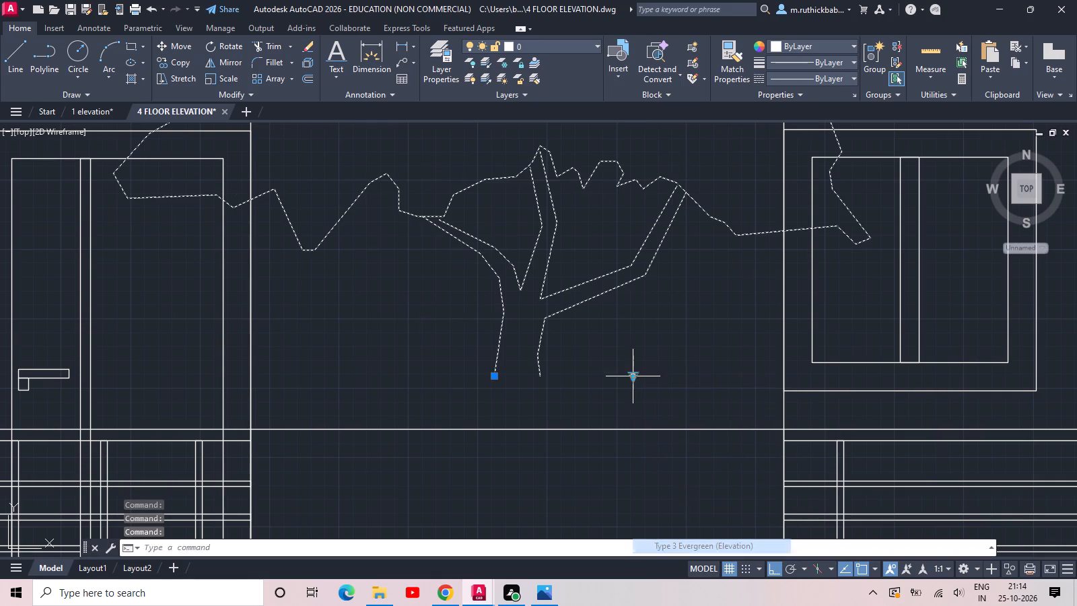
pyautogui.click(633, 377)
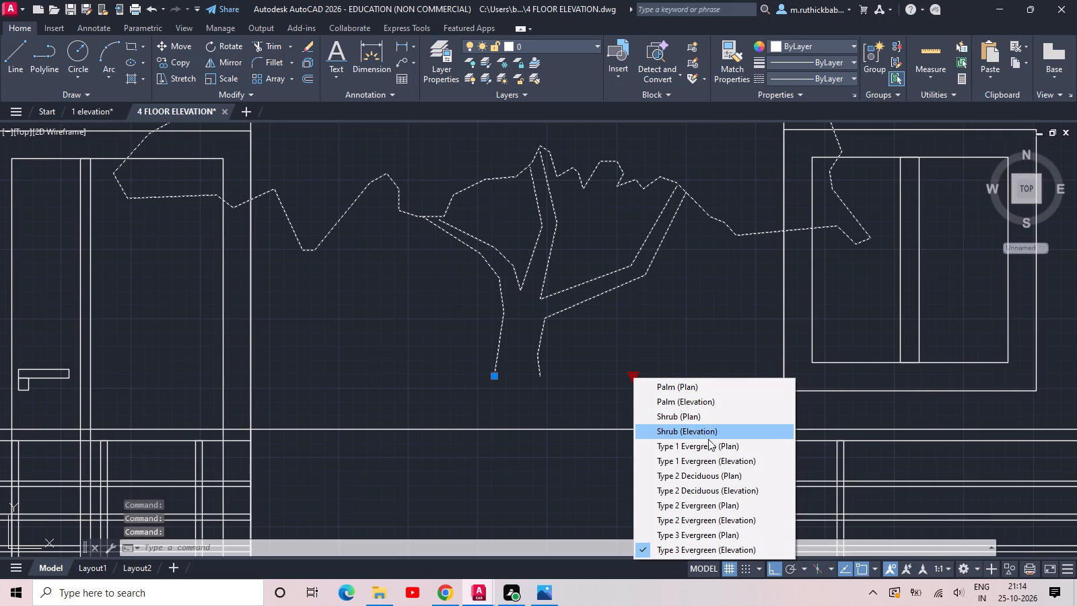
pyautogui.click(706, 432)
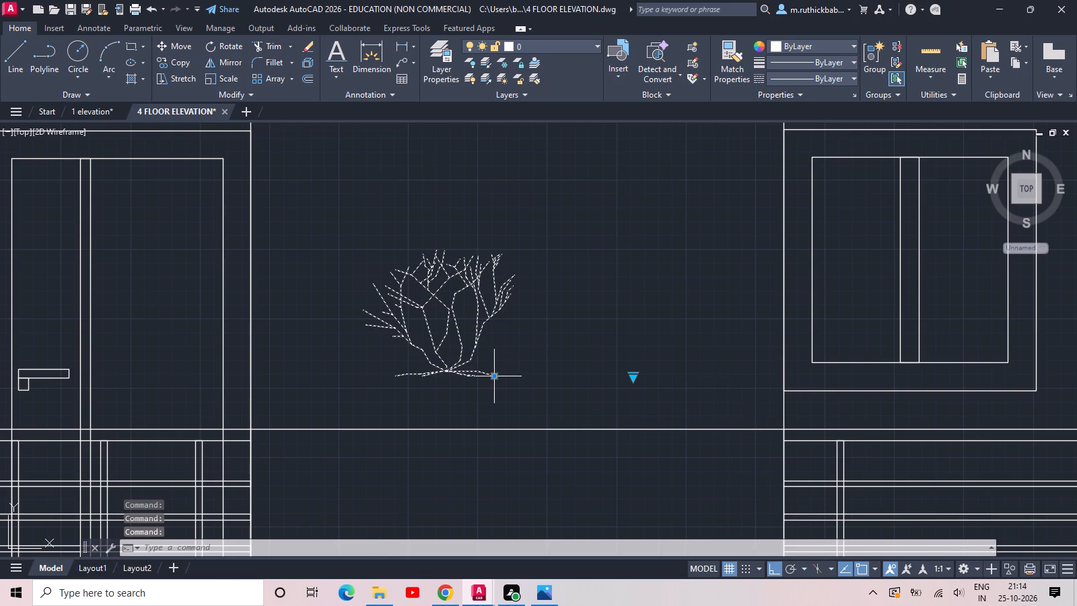
# Move the shrub down onto the middle bay's horizontal railing line, near the adjoining door bay.
pyautogui.click(494, 380)
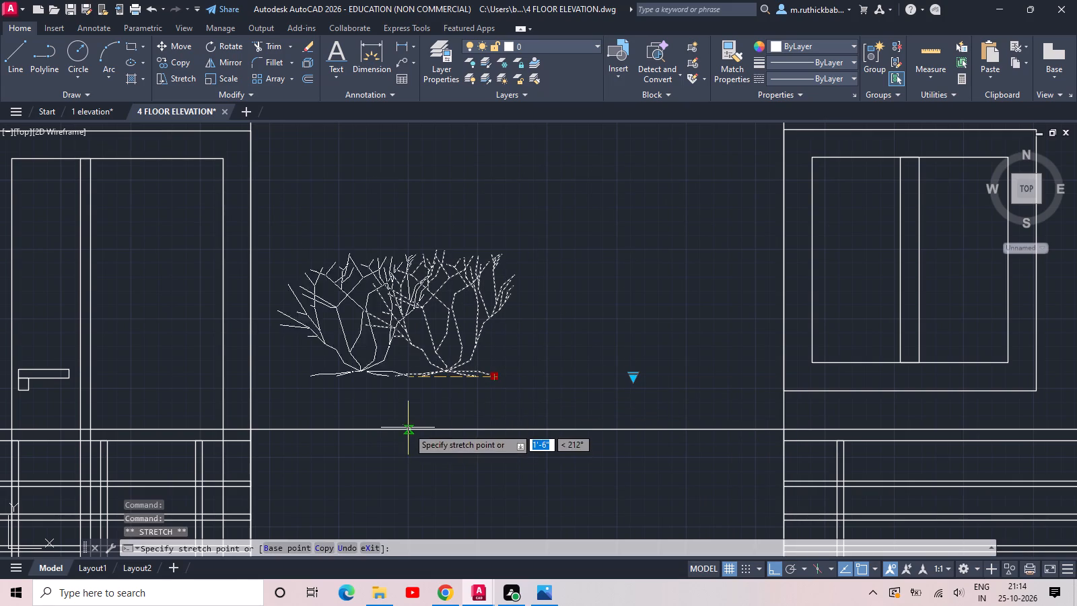
pyautogui.click(408, 428)
# Copy the shrub twice along the middle bay's railing line towards the window, the farther copy about 3'-10" away.
pyautogui.scroll(-1, 435, 393)
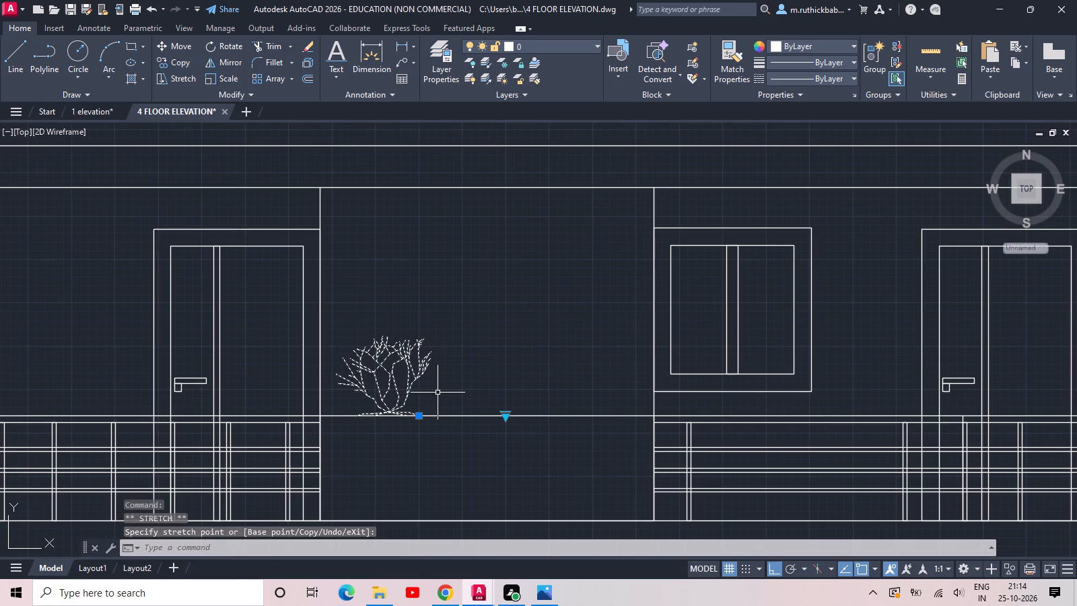
pyautogui.press('c')
pyautogui.press('o')
pyautogui.press('space')
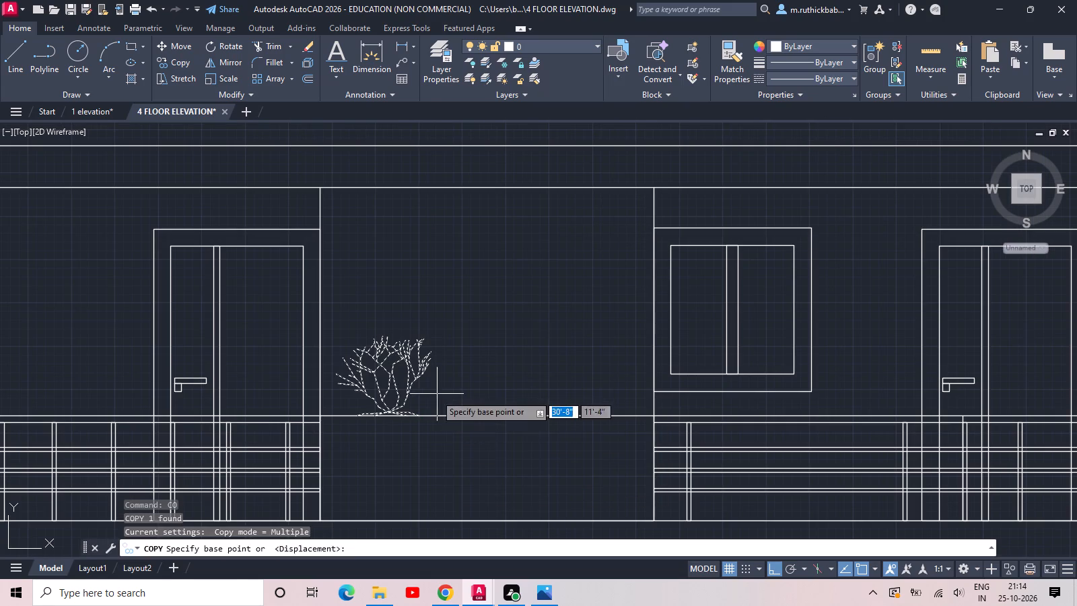
pyautogui.click(417, 416)
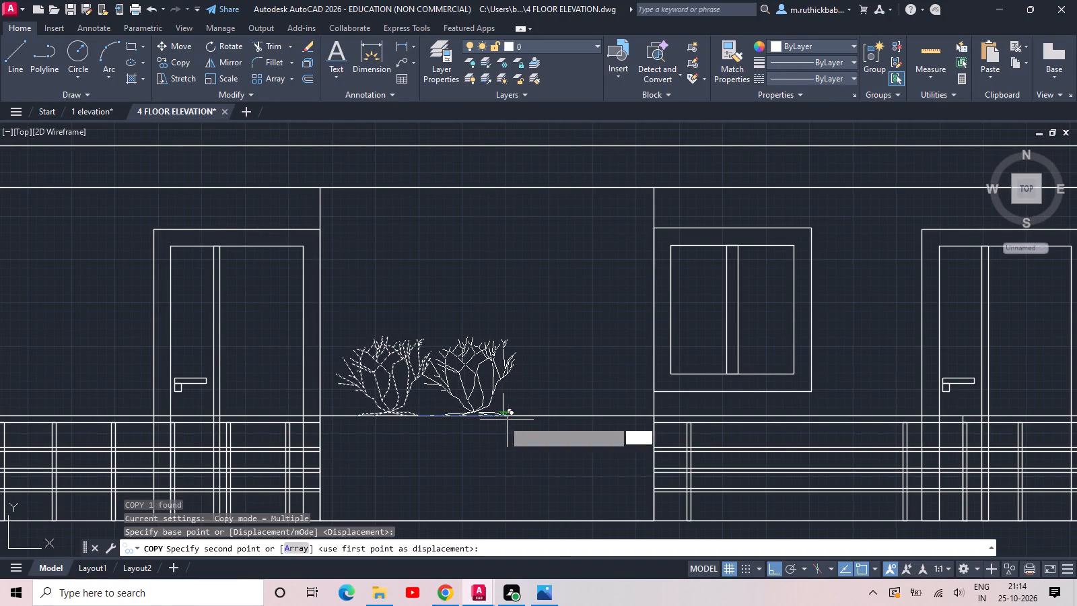
pyautogui.click(500, 419)
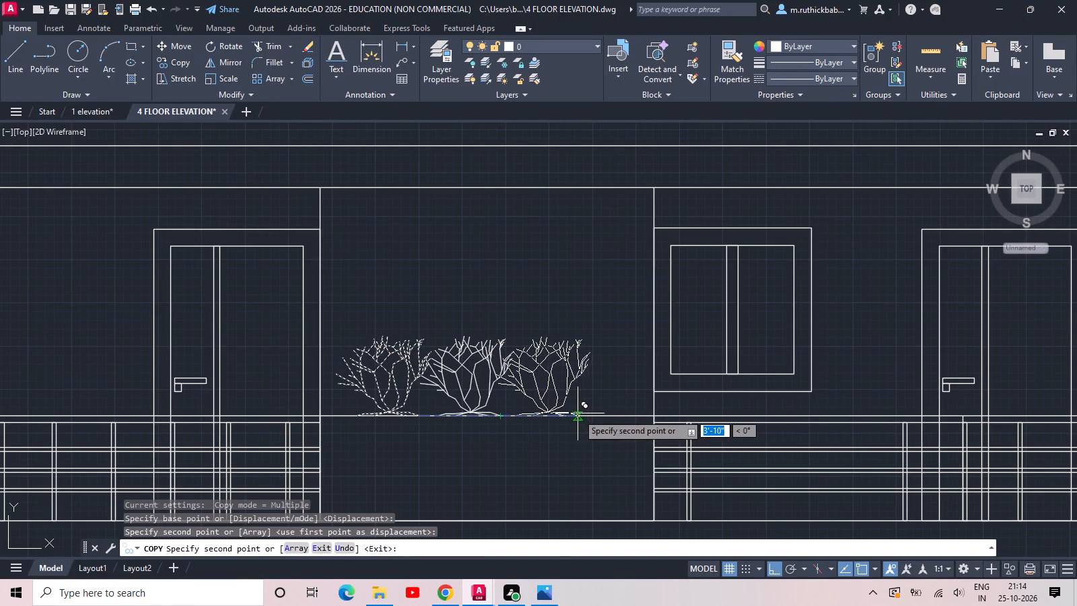
pyautogui.click(578, 413)
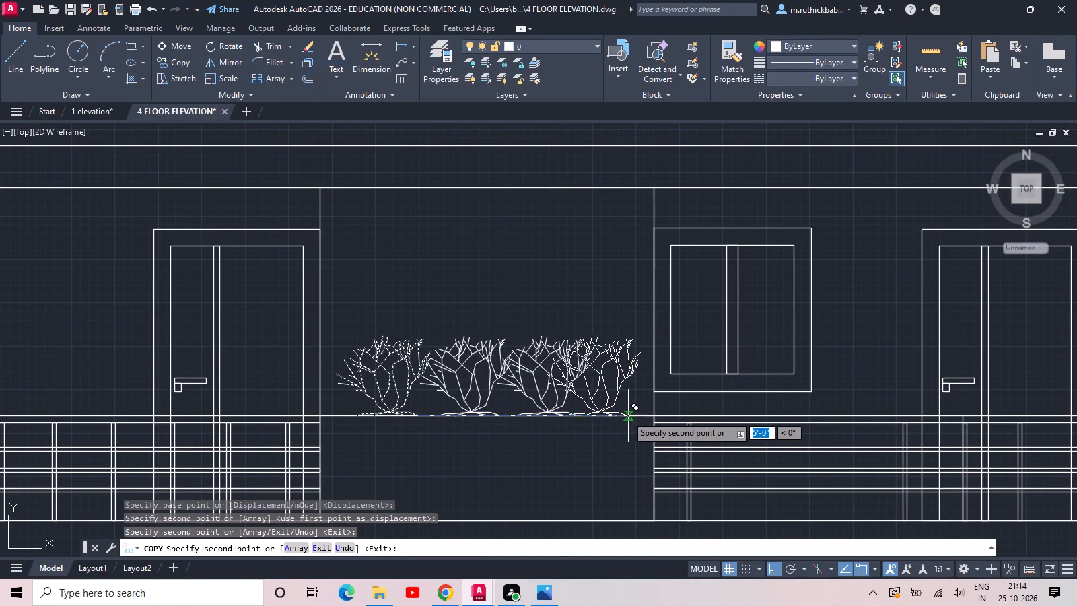
pyautogui.press('Escape')
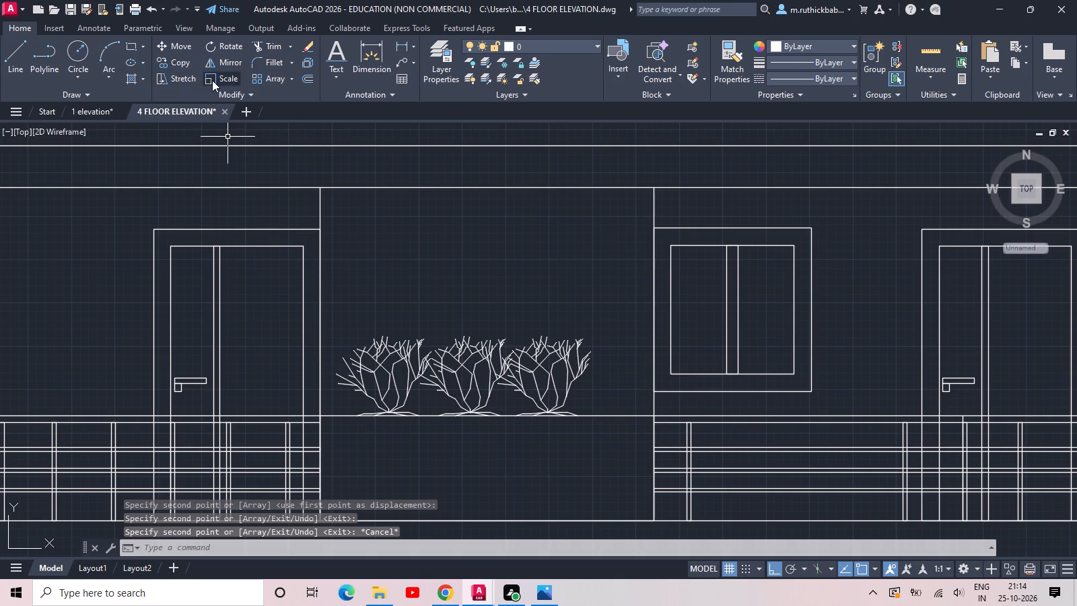
# Scale the middle shrub down to about half size from its base point on the railing line.
pyautogui.click(212, 80)
pyautogui.click(474, 344)
pyautogui.click(452, 382)
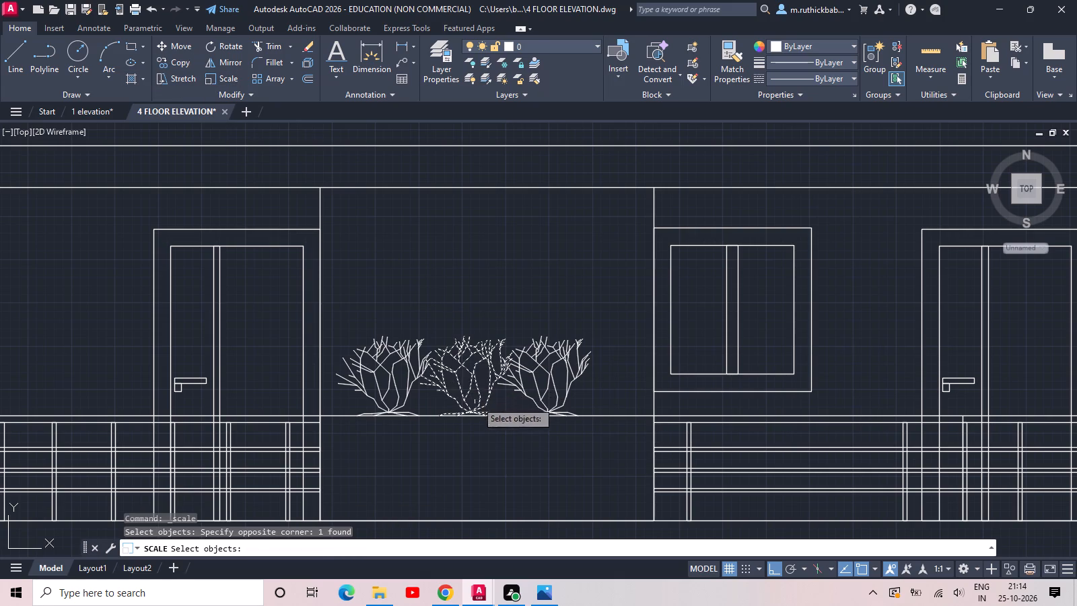
pyautogui.press('space')
pyautogui.click(437, 415)
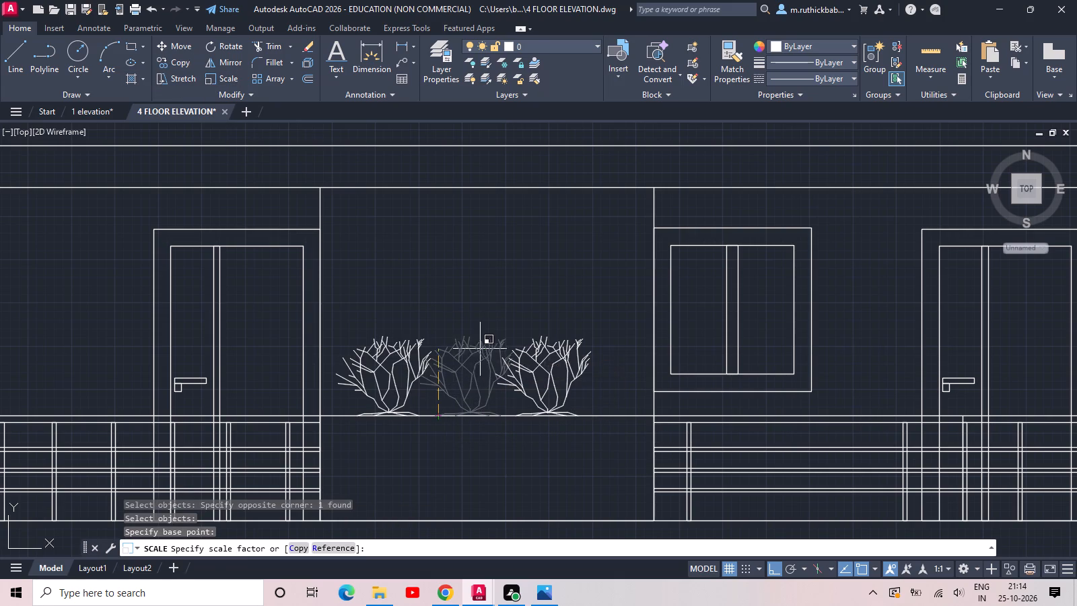
pyautogui.click(648, 158)
# Move the shrub nearest the window along the railing line until it stands close beside the small shrub.
pyautogui.moveTo(602, 364); pyautogui.dragTo(594, 361)
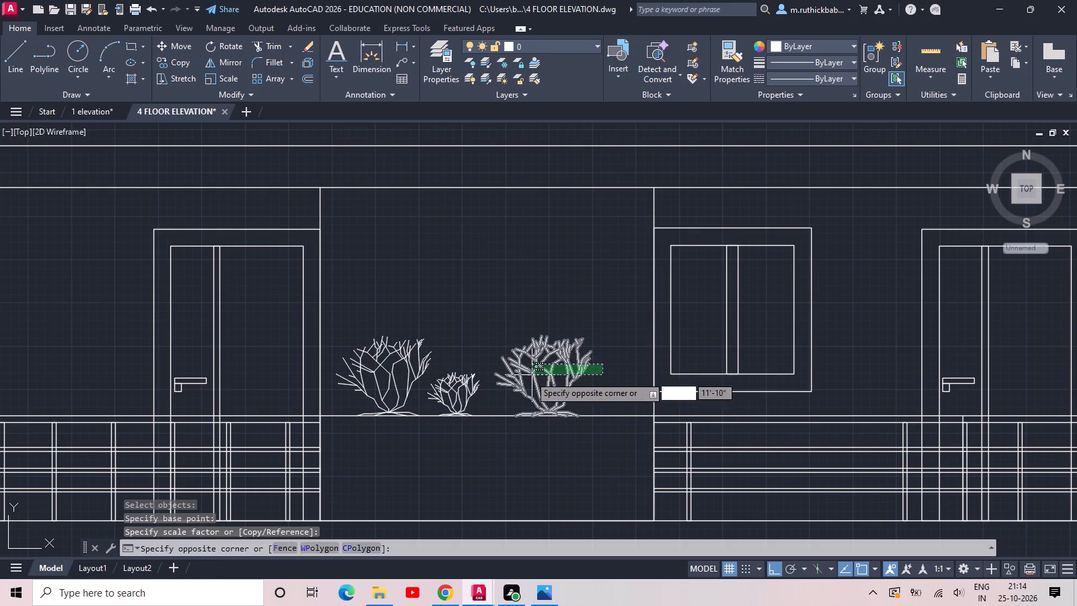
pyautogui.click(527, 377)
pyautogui.click(579, 417)
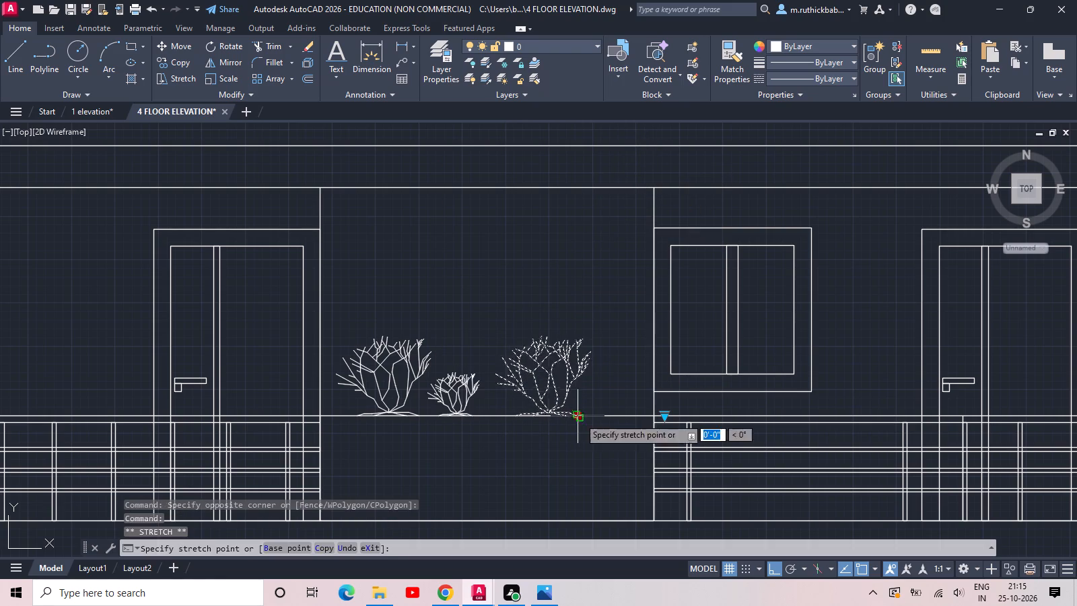
pyautogui.click(546, 417)
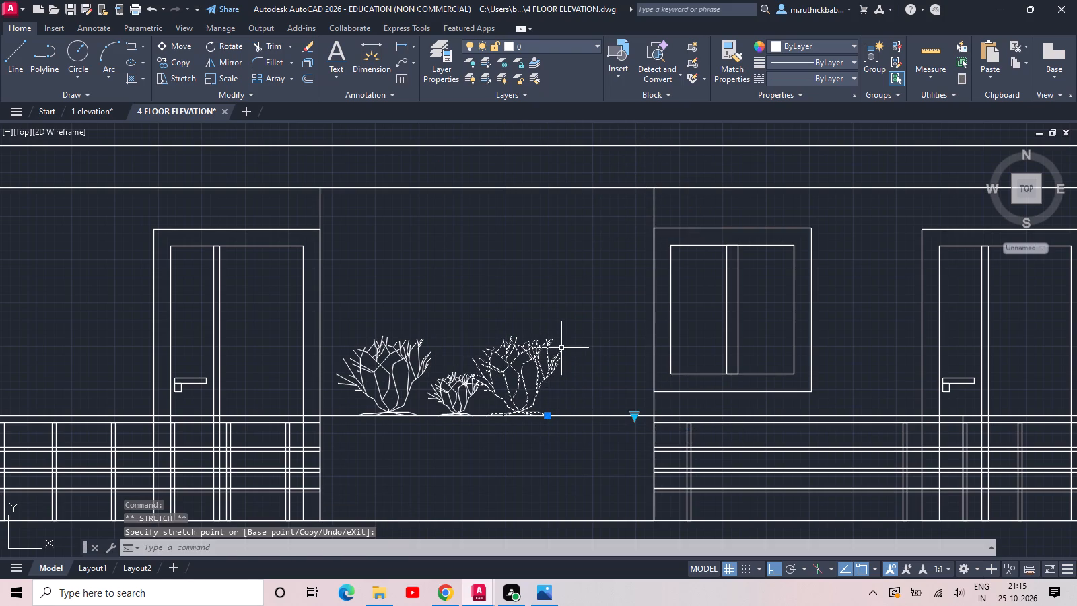
pyautogui.press('Escape')
pyautogui.press('Escape')
pyautogui.scroll(-2, 561, 343)
pyautogui.moveTo(565, 339); pyautogui.dragTo(513, 361, button='middle')
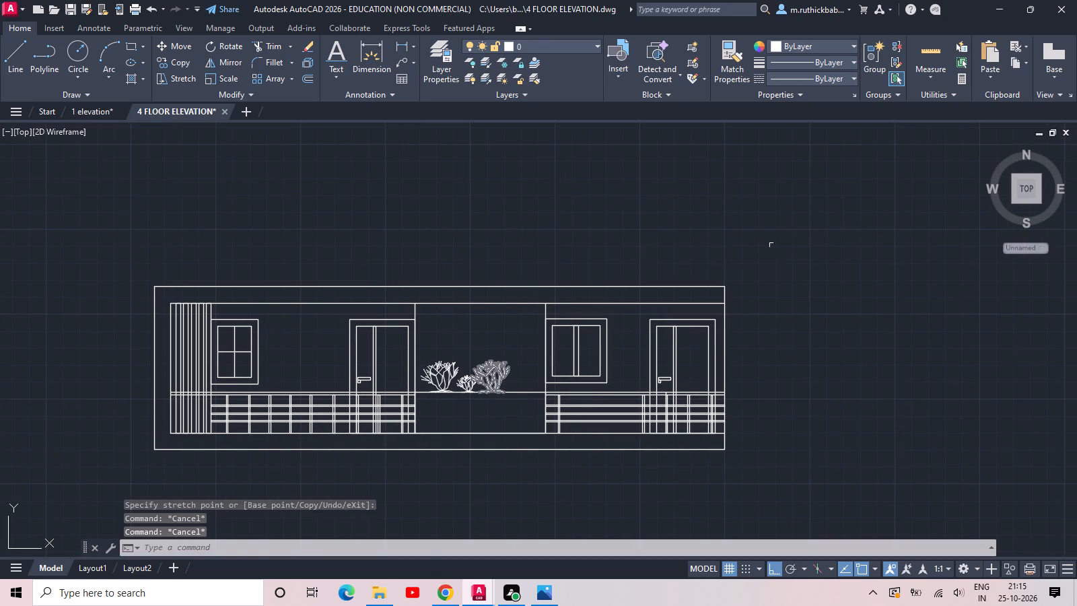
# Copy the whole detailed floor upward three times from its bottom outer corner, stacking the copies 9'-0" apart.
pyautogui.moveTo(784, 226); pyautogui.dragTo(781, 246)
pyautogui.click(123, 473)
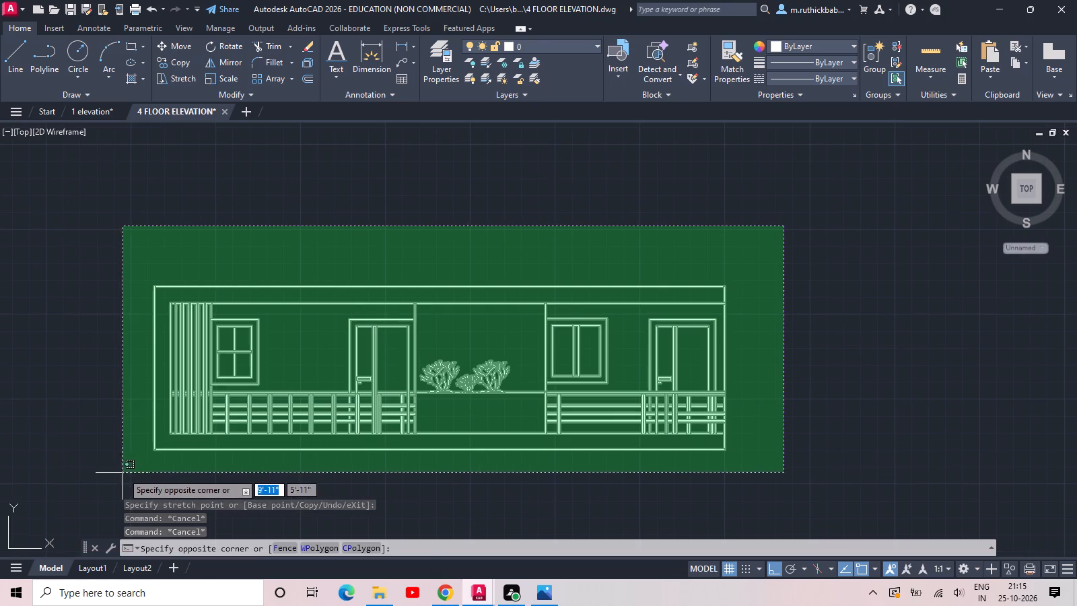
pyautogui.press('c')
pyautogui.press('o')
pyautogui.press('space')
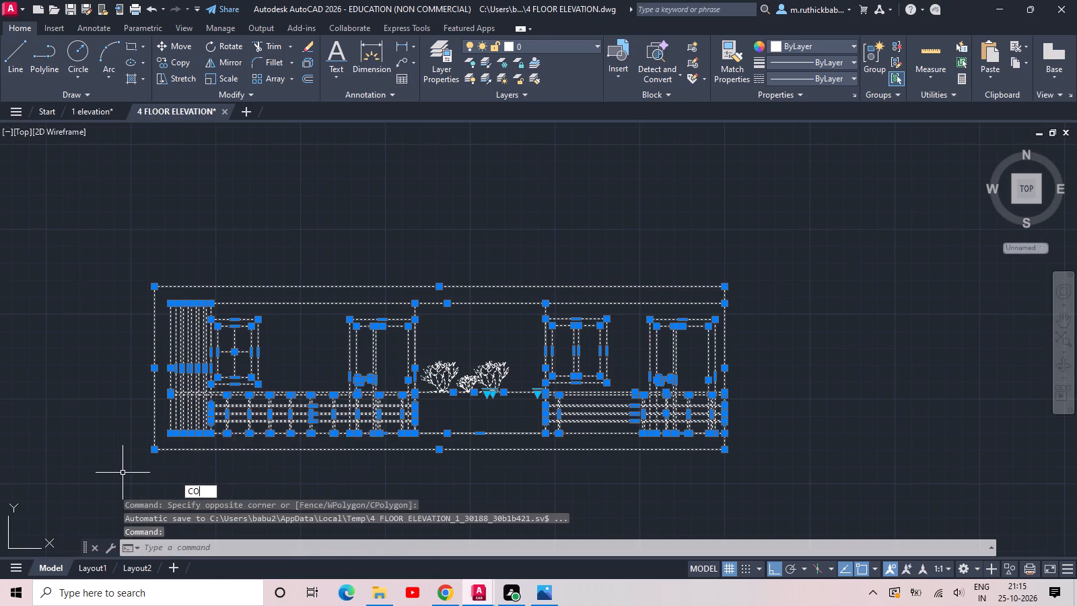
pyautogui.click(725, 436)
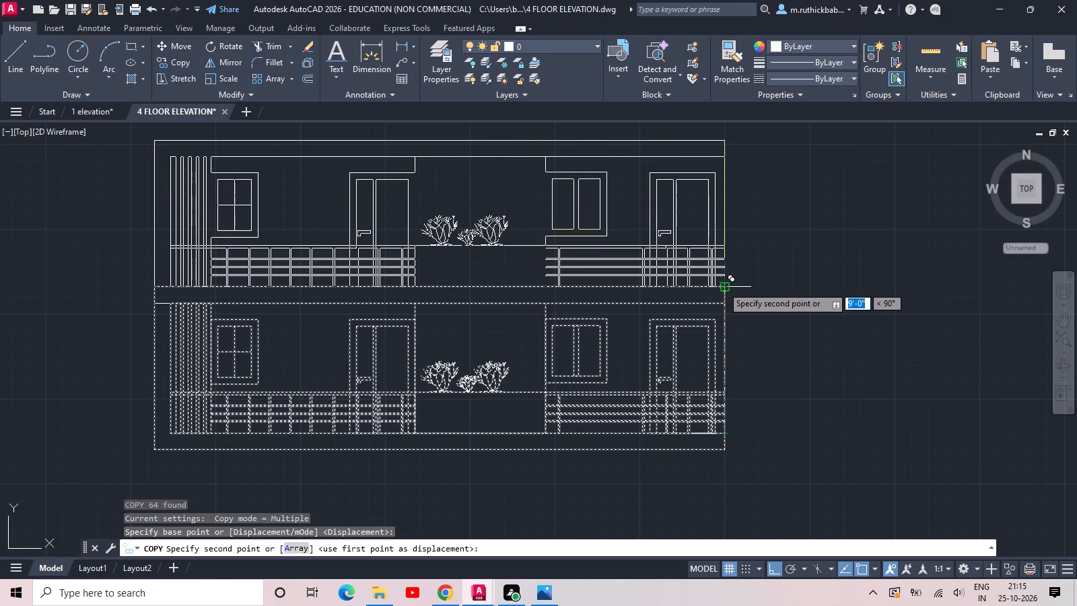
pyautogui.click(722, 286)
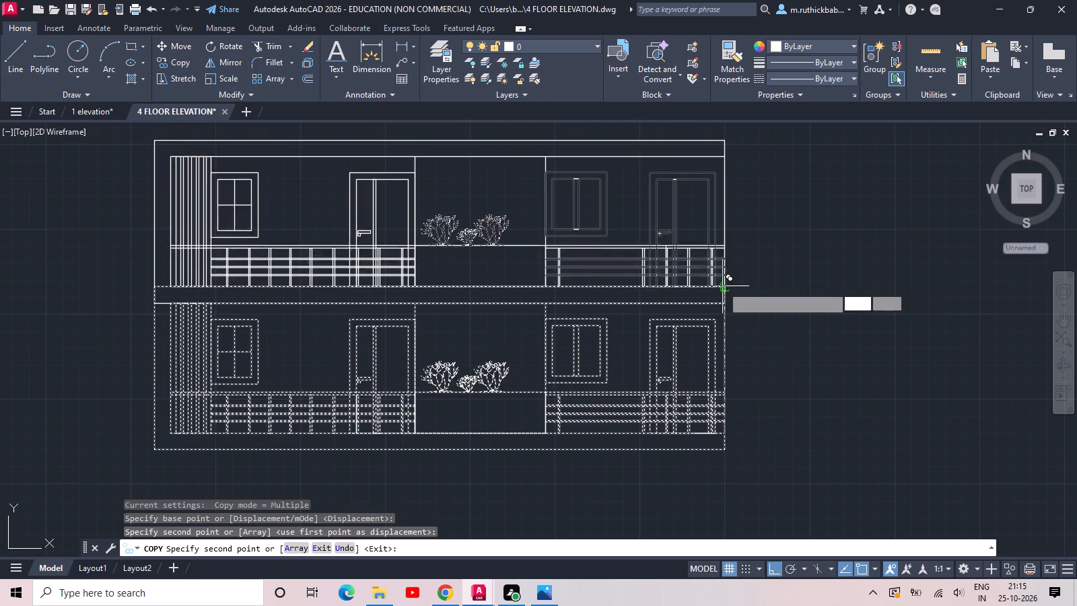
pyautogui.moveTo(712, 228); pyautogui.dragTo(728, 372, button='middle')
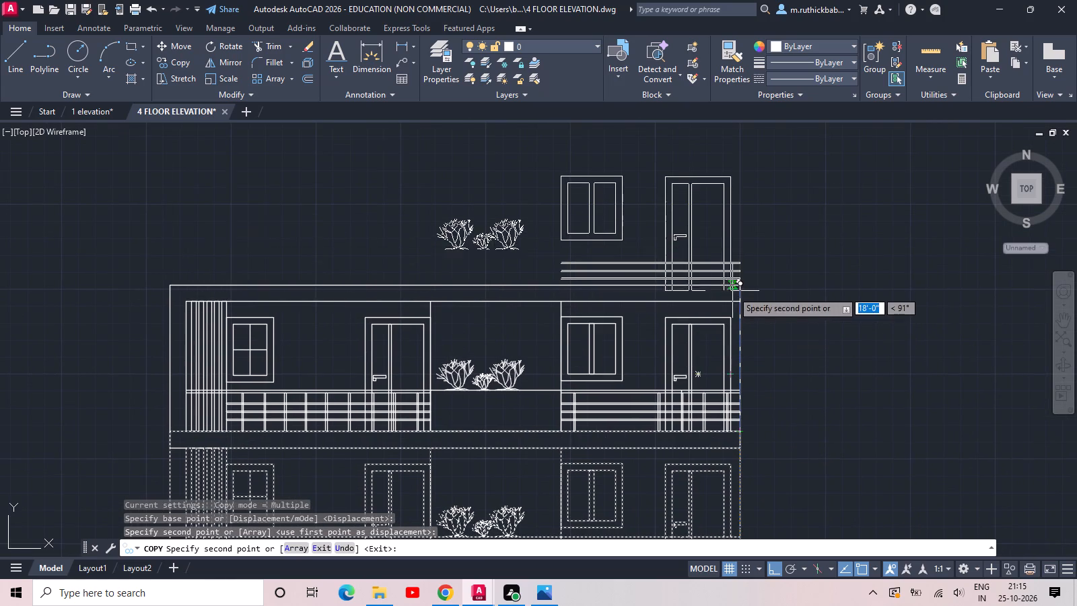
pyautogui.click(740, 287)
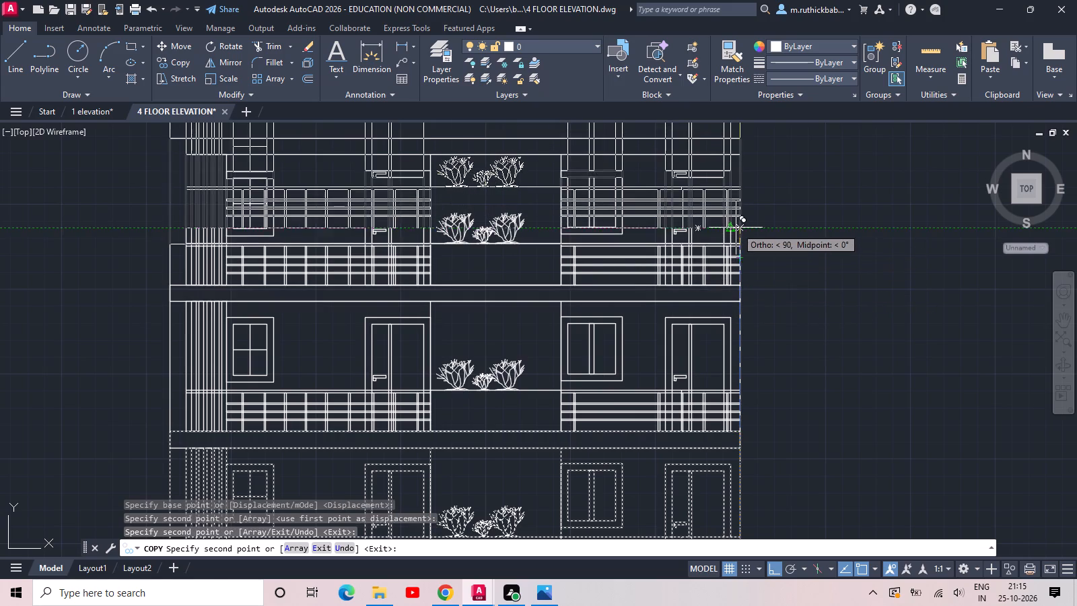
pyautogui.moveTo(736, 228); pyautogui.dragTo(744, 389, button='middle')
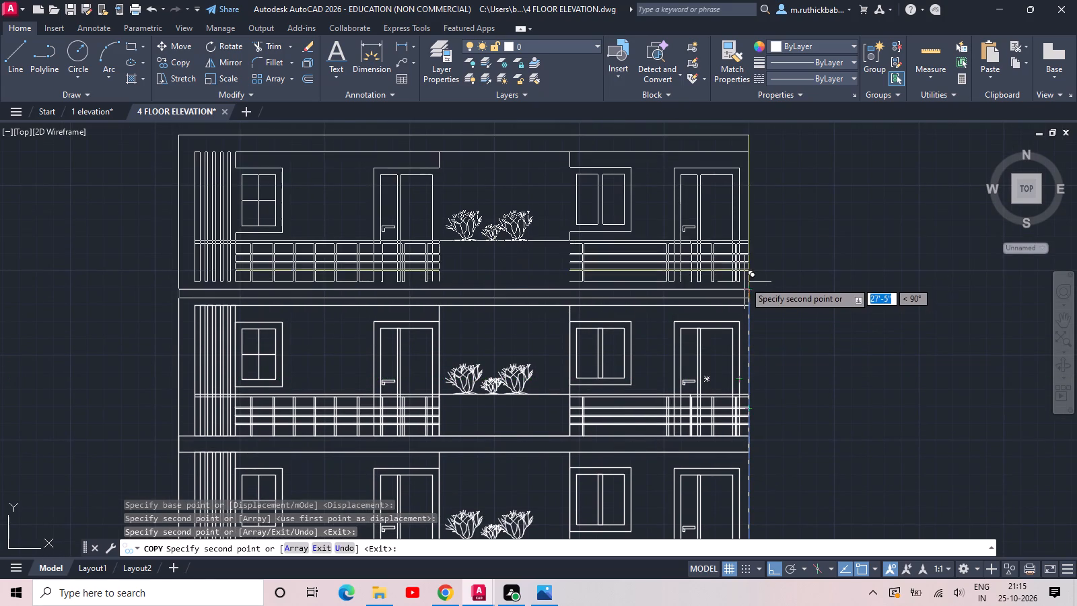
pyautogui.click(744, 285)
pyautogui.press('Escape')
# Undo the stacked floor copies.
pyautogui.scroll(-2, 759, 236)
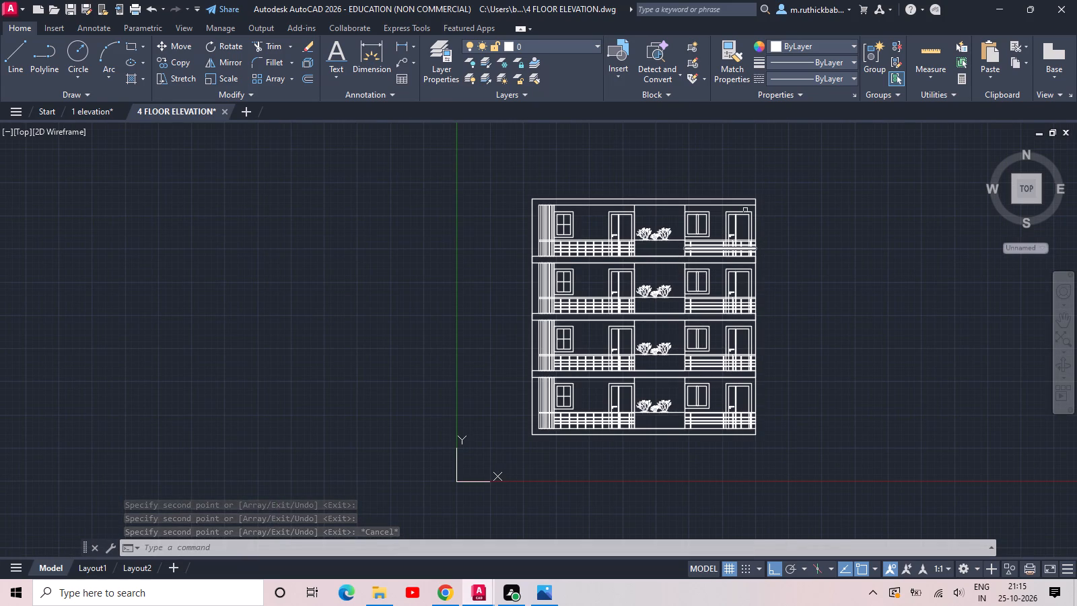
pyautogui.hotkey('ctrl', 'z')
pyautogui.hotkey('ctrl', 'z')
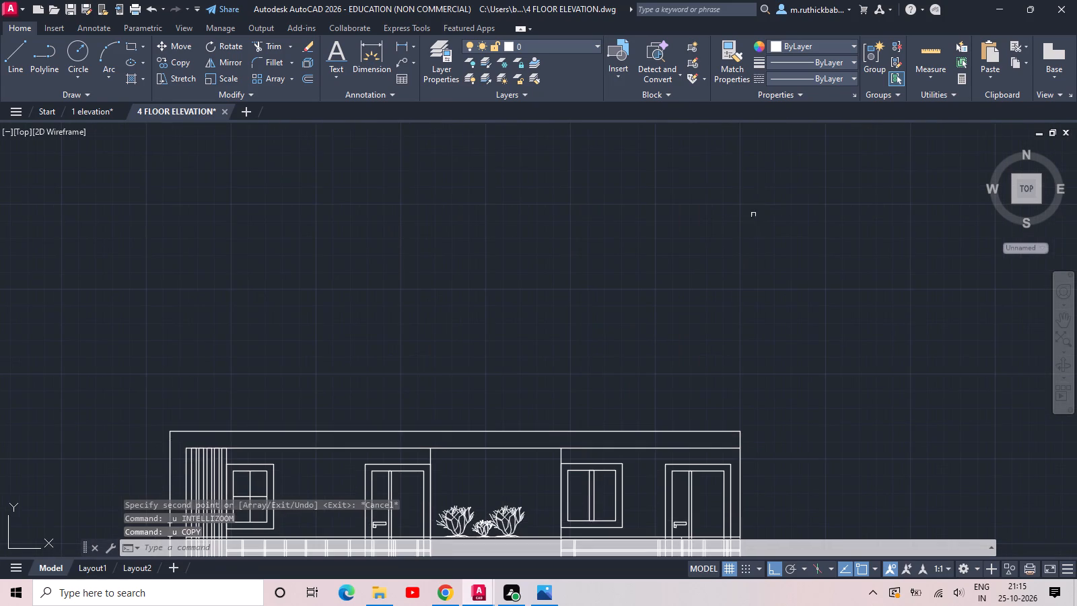
# Copy the whole floor upward twice from its bottom outer corner, placing the copies 9'-0" and 18'-0" above the original.
pyautogui.scroll(-2, 746, 217)
pyautogui.moveTo(781, 261); pyautogui.dragTo(788, 302)
pyautogui.click(494, 391)
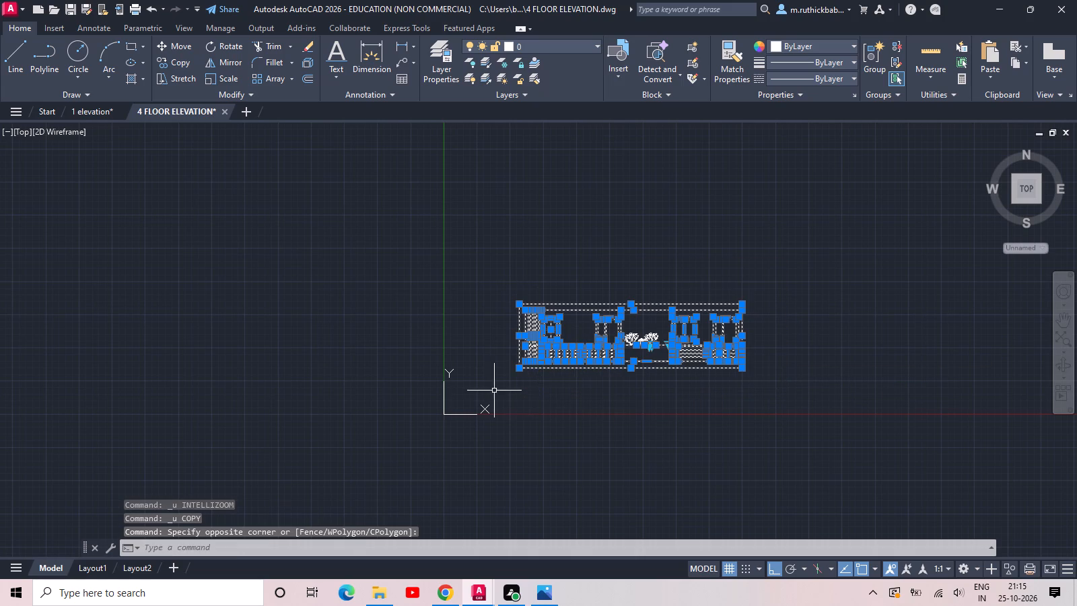
pyautogui.press('c')
pyautogui.press('o')
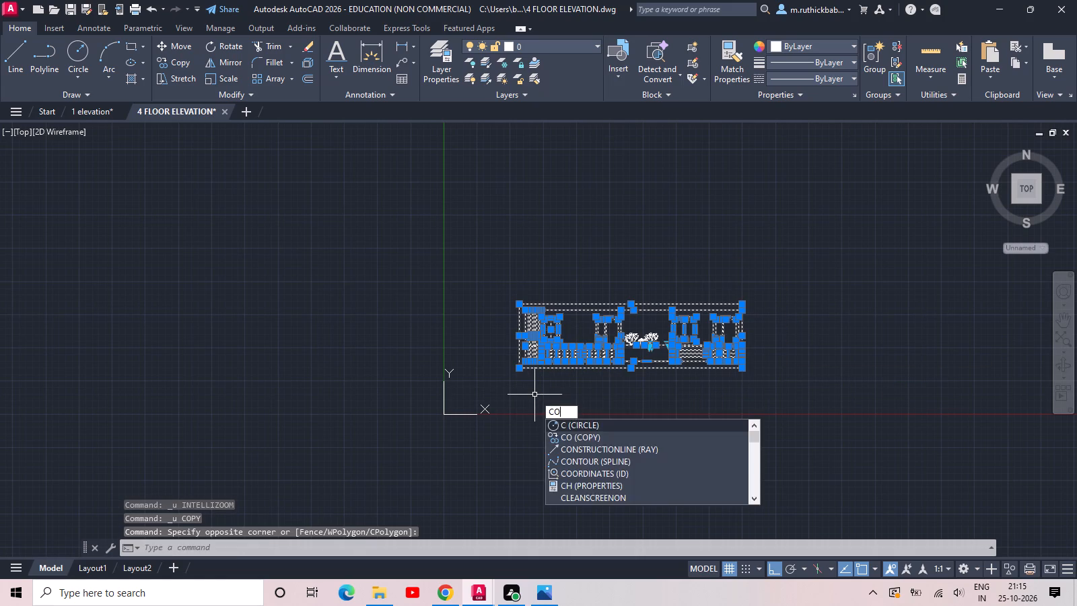
pyautogui.press('space')
pyautogui.scroll(2, 722, 380)
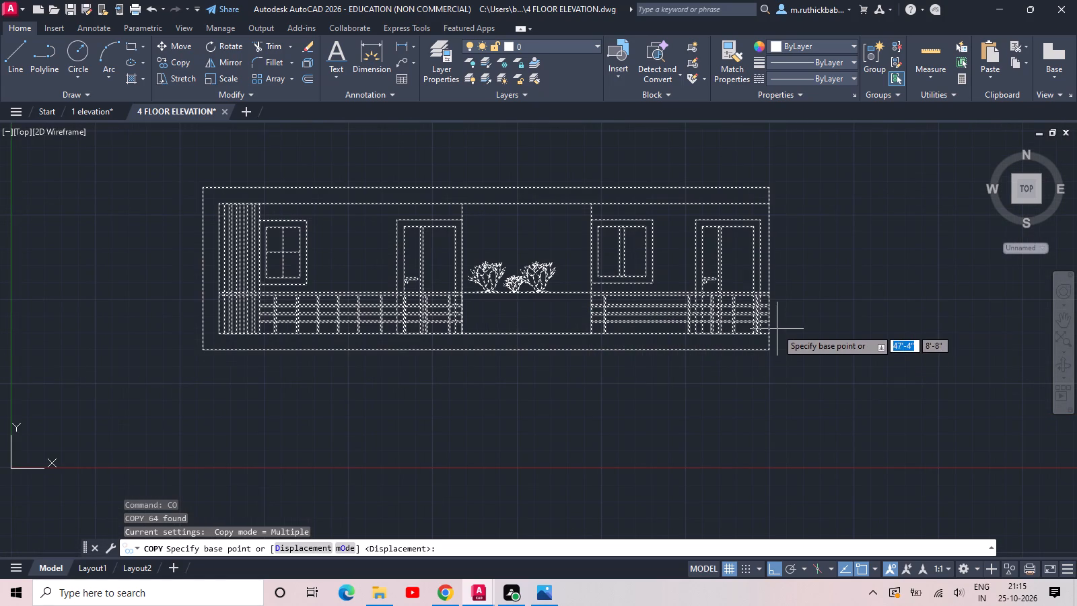
pyautogui.click(768, 337)
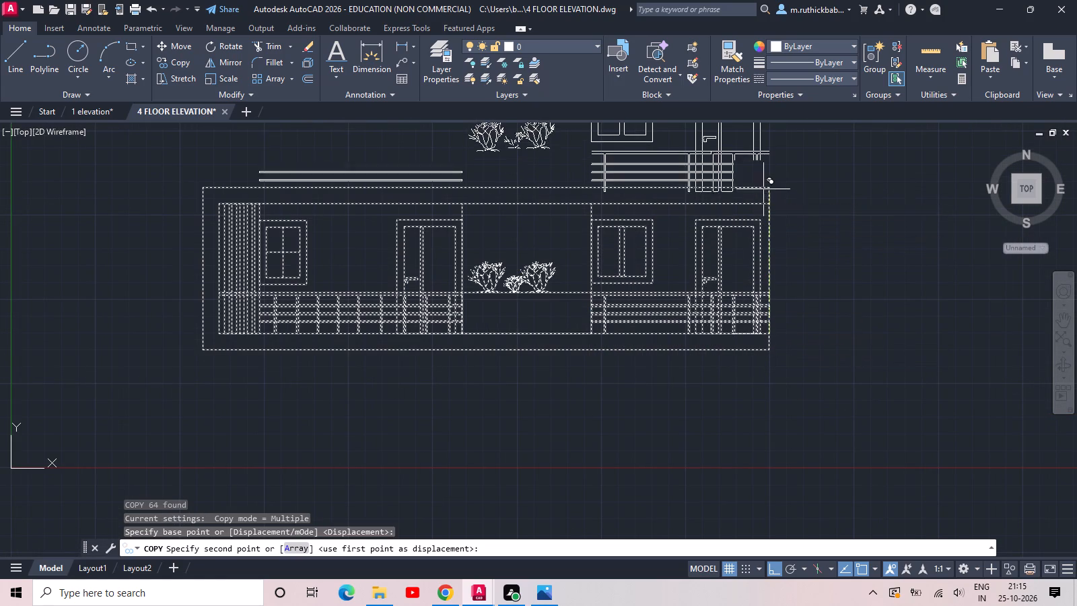
pyautogui.click(769, 191)
pyautogui.moveTo(769, 191); pyautogui.dragTo(756, 423, button='middle')
pyautogui.scroll(1, 769, 191)
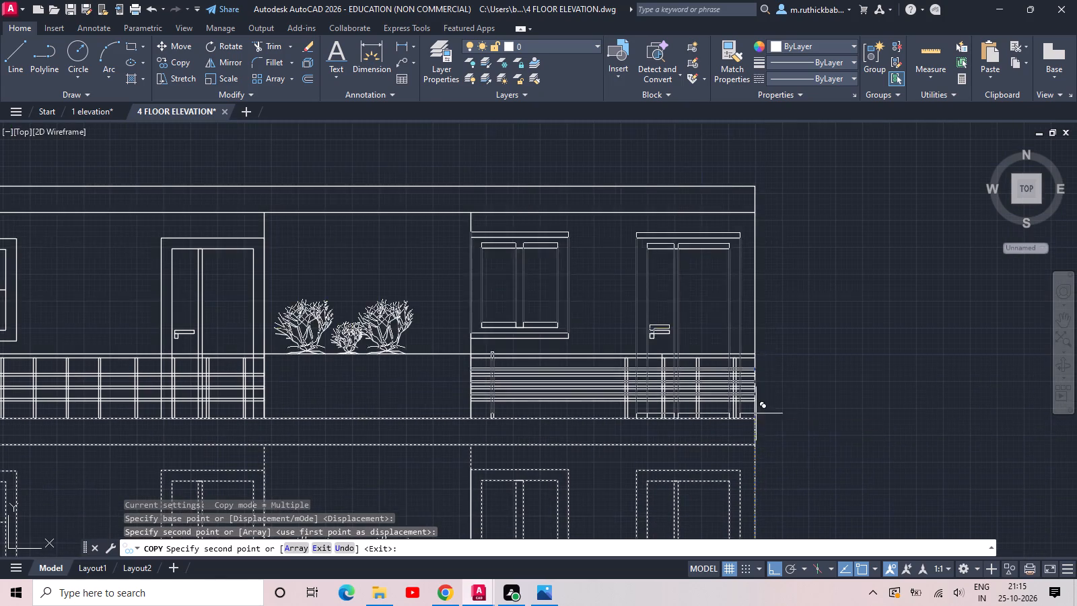
pyautogui.click(753, 186)
pyautogui.press('Escape')
# Draw a 2'-4" high rectangle on the second floor's railing, from the outer wall's slab corner to the end door's inner frame edge.
pyautogui.scroll(-2, 755, 180)
pyautogui.scroll(-2, 683, 267)
pyautogui.moveTo(683, 272); pyautogui.dragTo(590, 362, button='middle')
pyautogui.scroll(5, 609, 366)
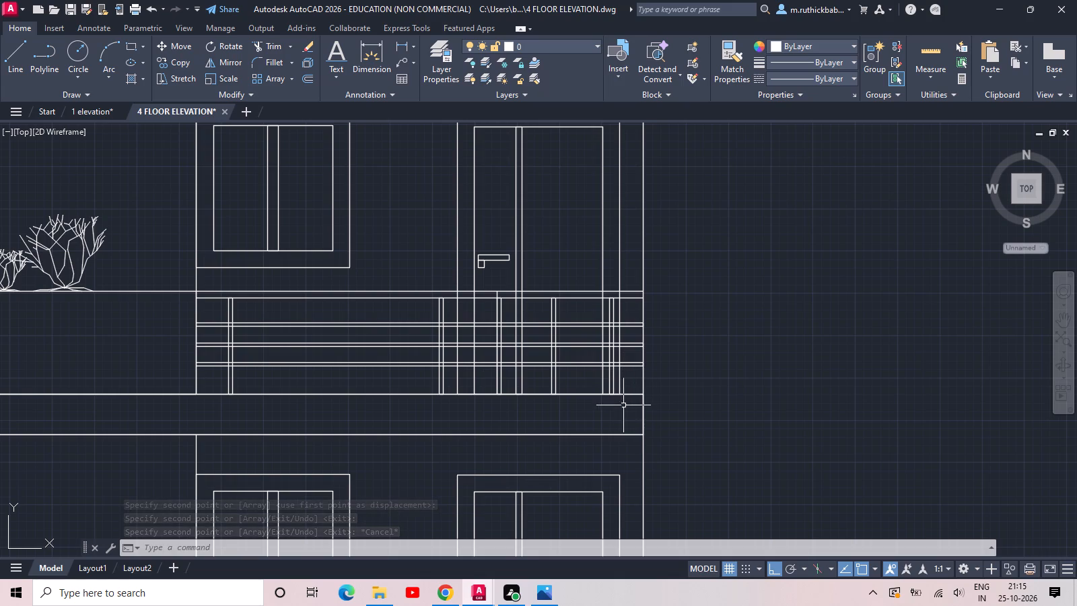
pyautogui.scroll(2, 660, 386)
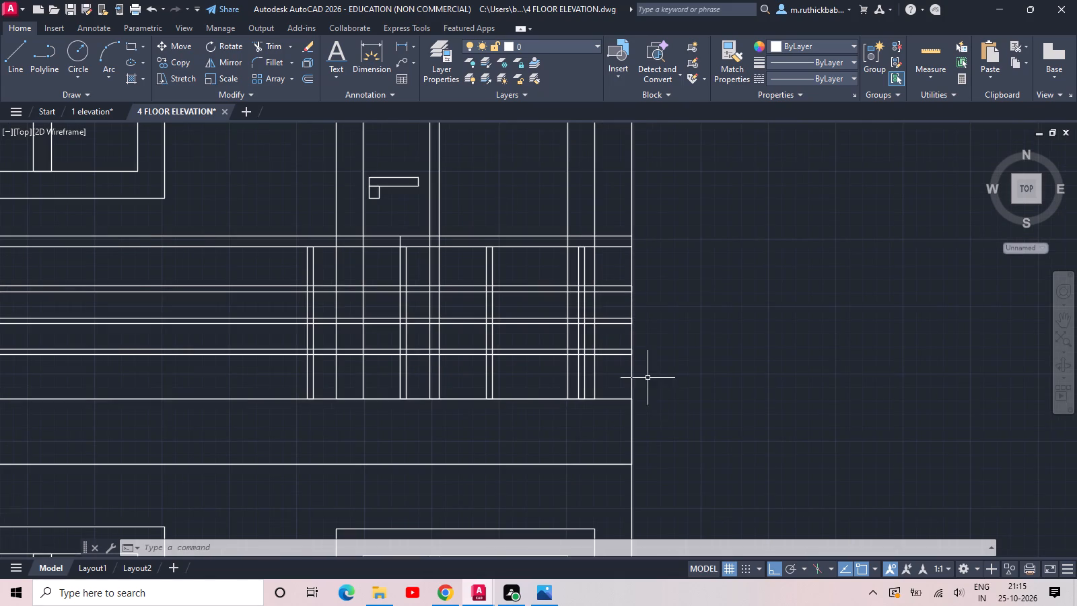
pyautogui.press('r')
pyautogui.write('EC')
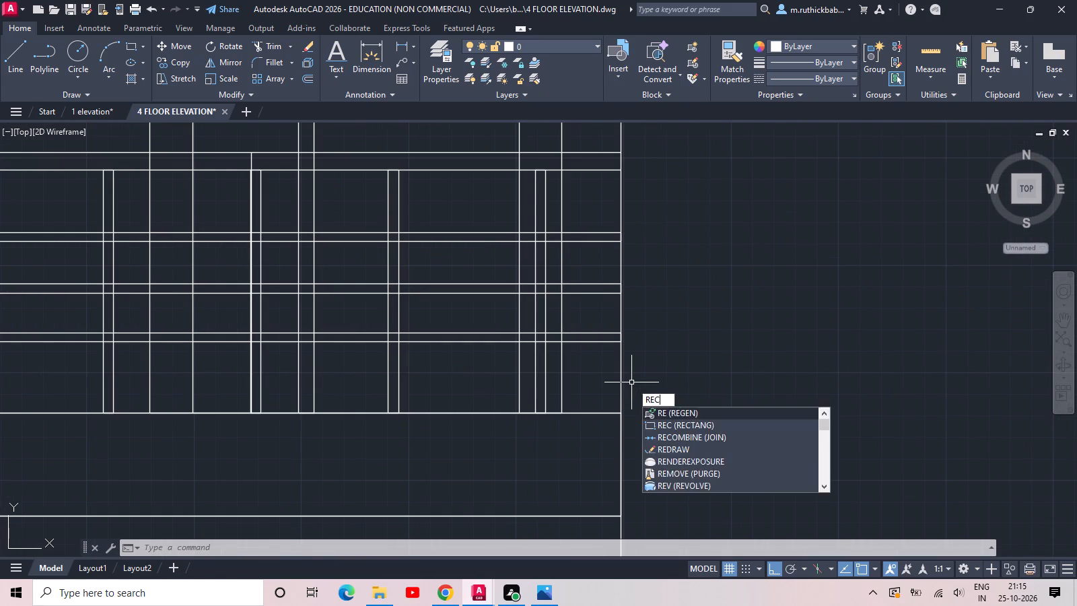
pyautogui.press('space')
pyautogui.click(621, 413)
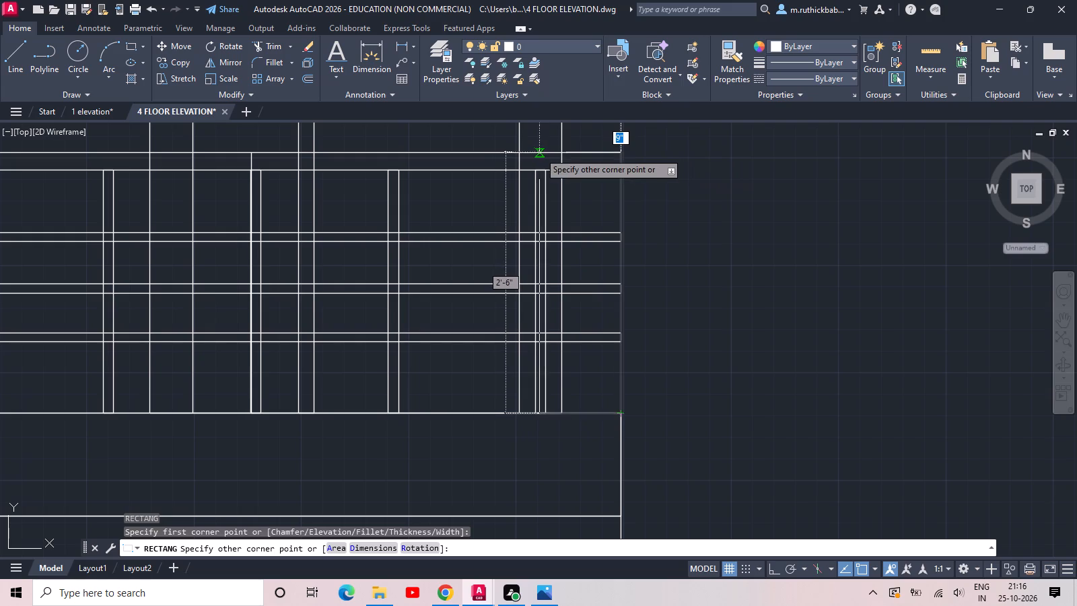
pyautogui.moveTo(539, 153); pyautogui.dragTo(525, 184, button='middle')
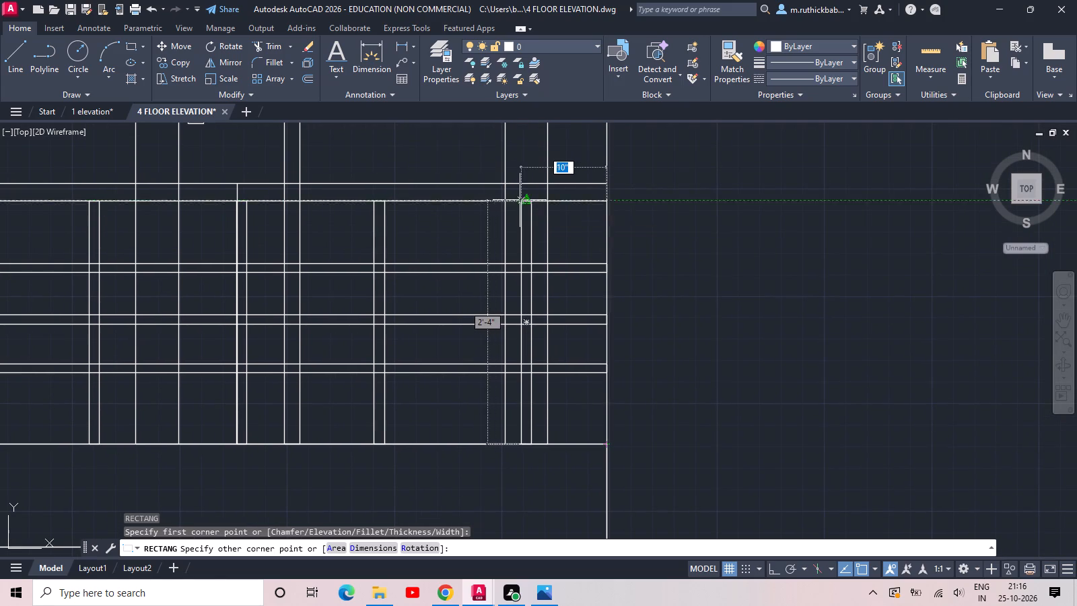
pyautogui.click(506, 198)
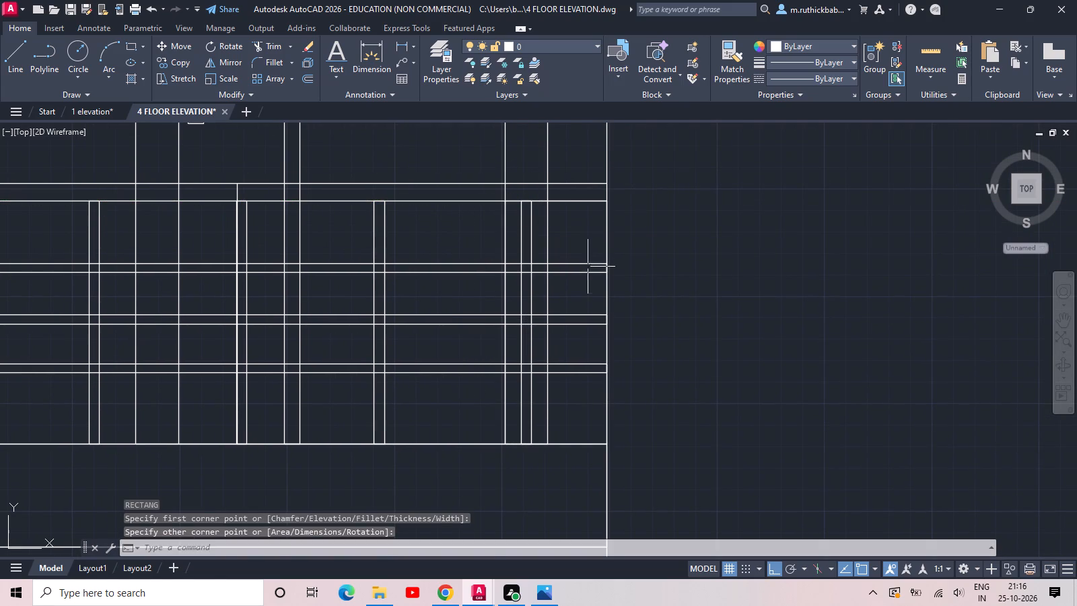
pyautogui.press('Escape')
# Trim the railing lines outside the end door's frame and between its inner edge and last post, plus the frame edge between the top rails.
pyautogui.write('TR')
pyautogui.press('space')
pyautogui.press('space')
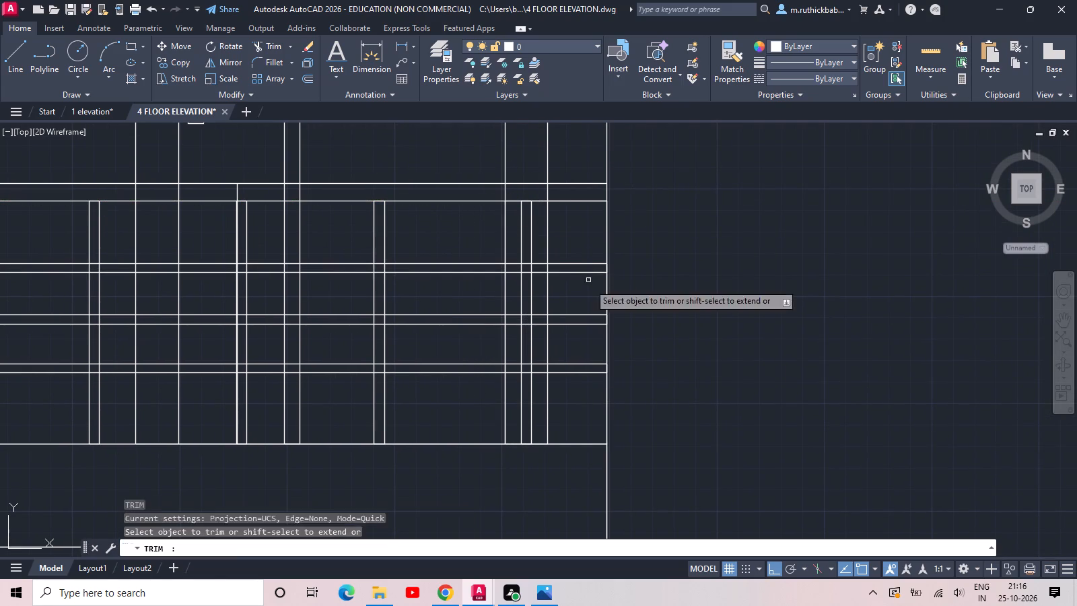
pyautogui.moveTo(565, 408); pyautogui.dragTo(565, 391)
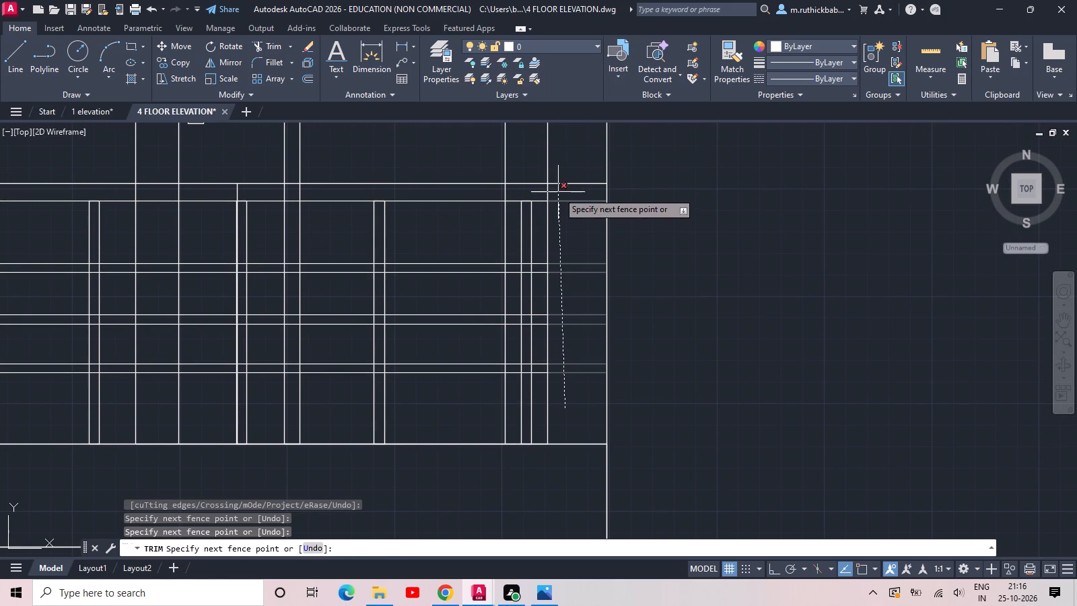
pyautogui.click(558, 192)
pyautogui.click(518, 191)
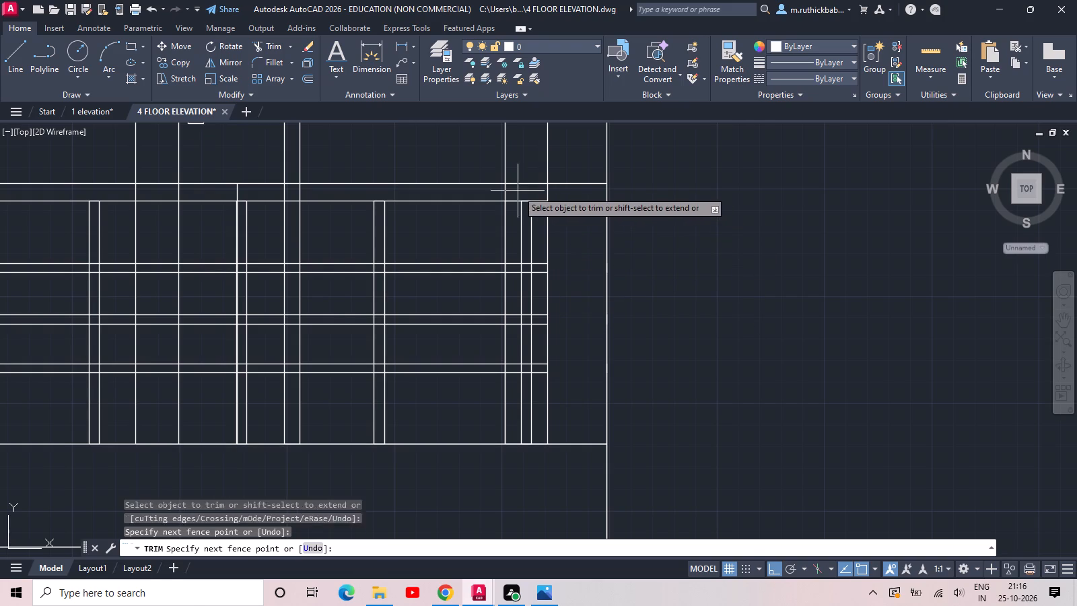
pyautogui.click(519, 389)
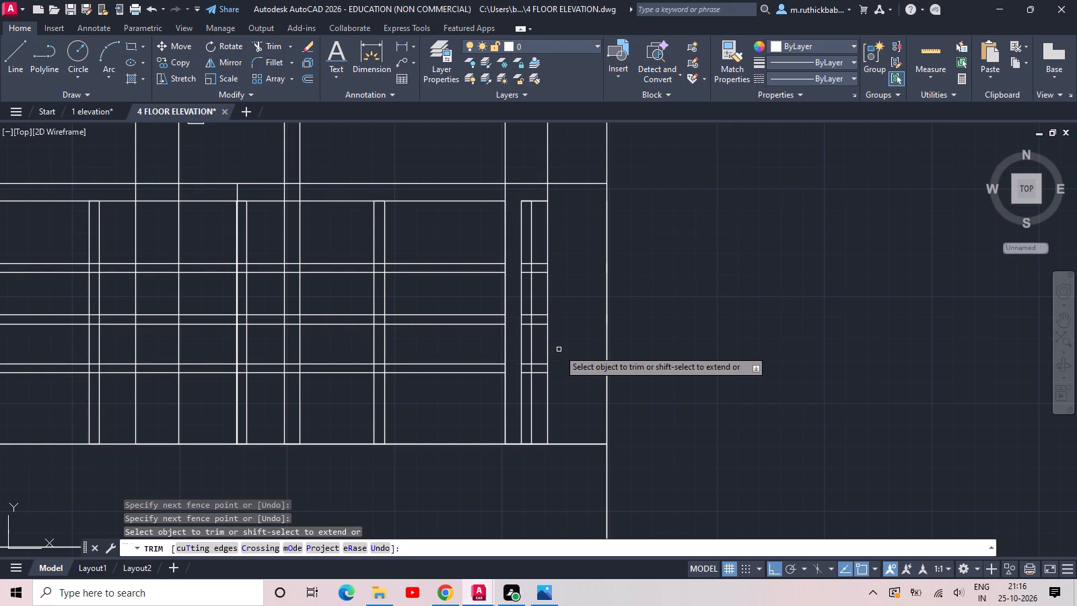
pyautogui.press('Escape')
pyautogui.press('space')
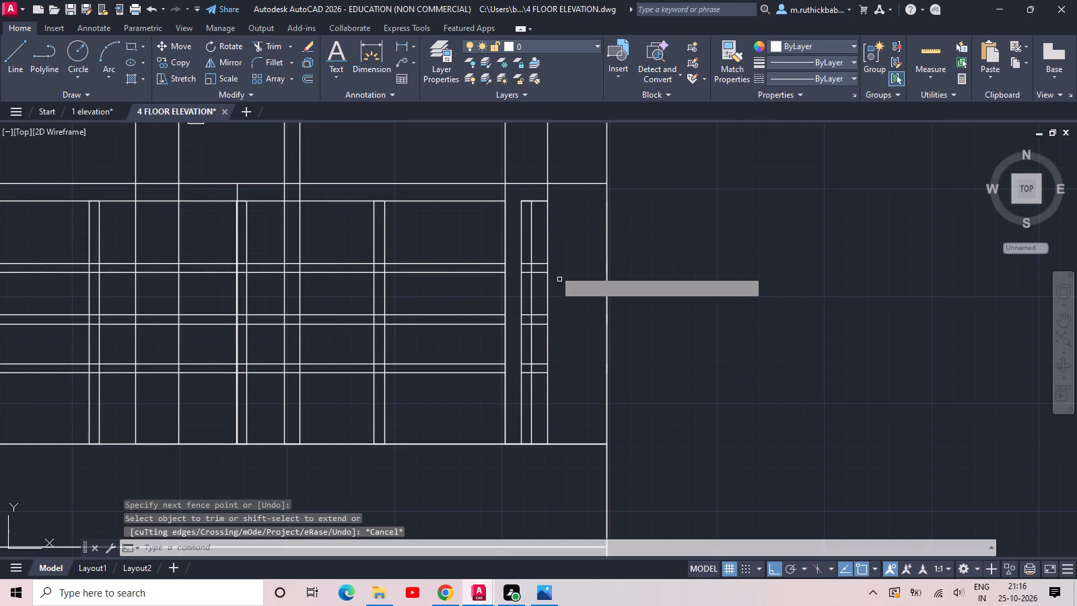
pyautogui.click(545, 193)
pyautogui.click(559, 193)
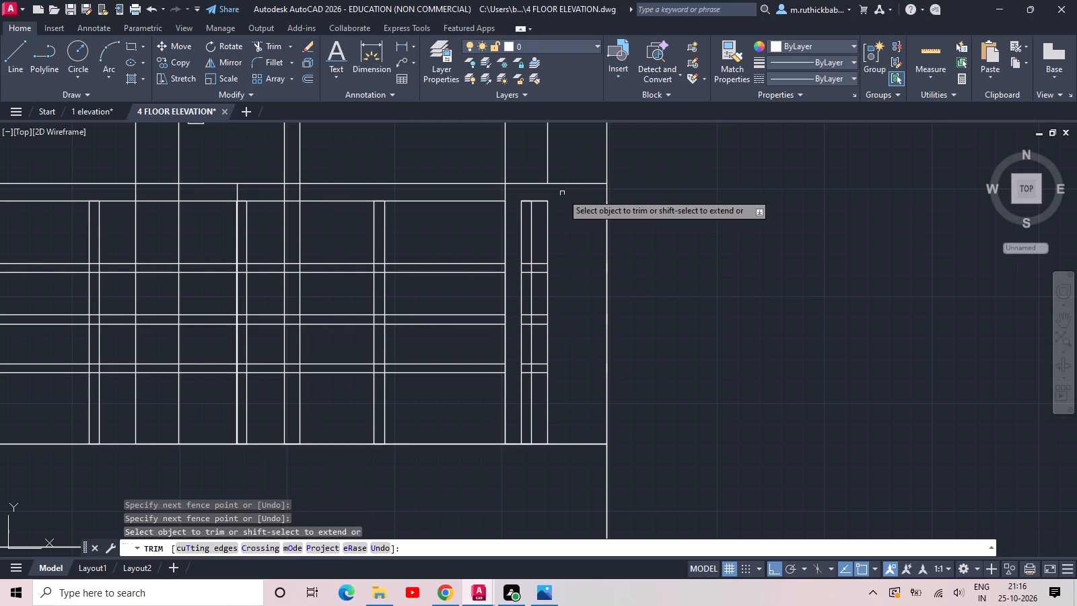
pyautogui.press('space')
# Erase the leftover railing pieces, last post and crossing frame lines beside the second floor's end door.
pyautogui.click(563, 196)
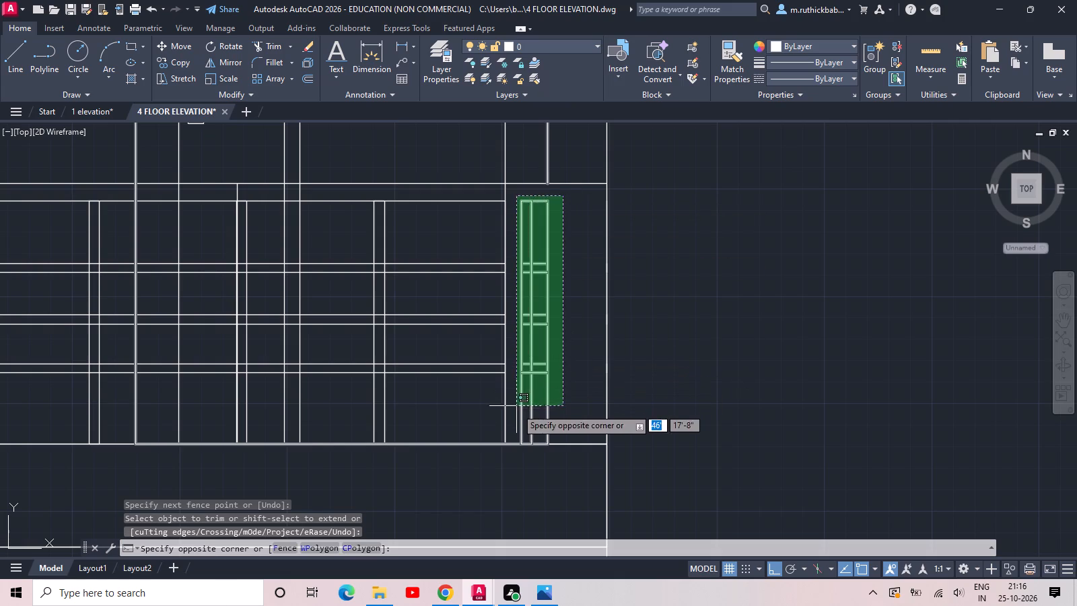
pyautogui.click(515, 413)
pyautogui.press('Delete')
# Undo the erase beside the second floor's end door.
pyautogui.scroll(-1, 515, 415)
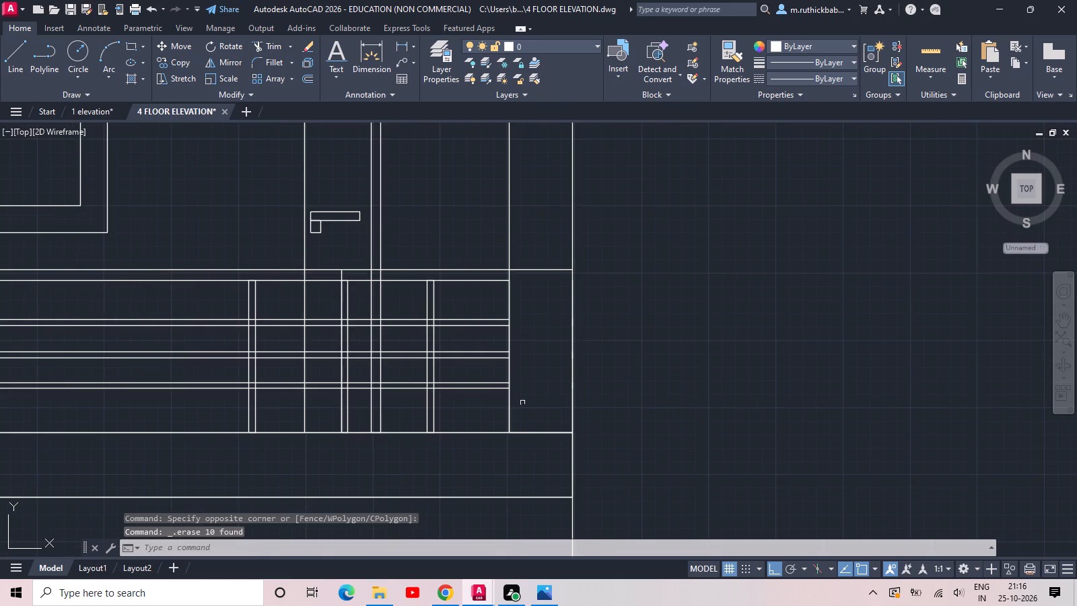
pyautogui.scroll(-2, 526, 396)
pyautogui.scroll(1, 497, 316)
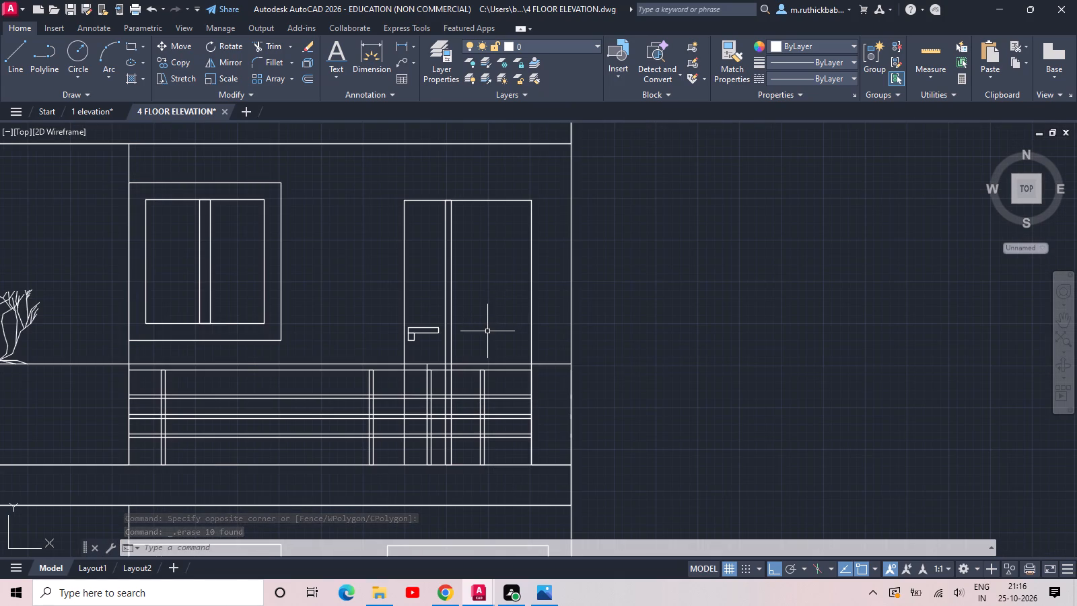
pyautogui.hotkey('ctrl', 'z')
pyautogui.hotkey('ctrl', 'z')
# Explode the end door's outer frame together with the leftover railing pieces and last post on the second floor.
pyautogui.scroll(-1, 501, 325)
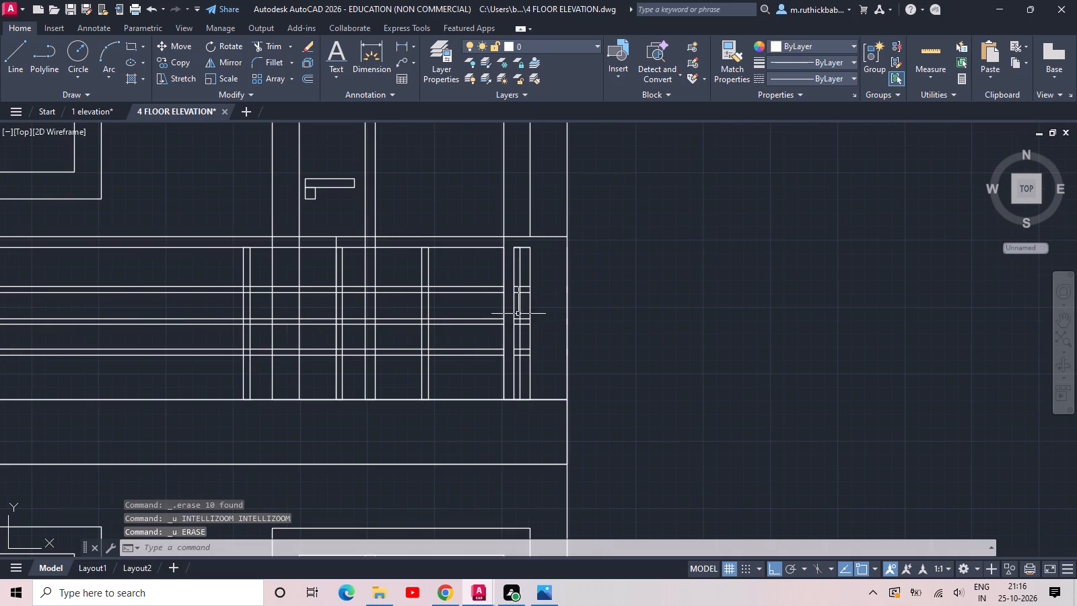
pyautogui.click(543, 252)
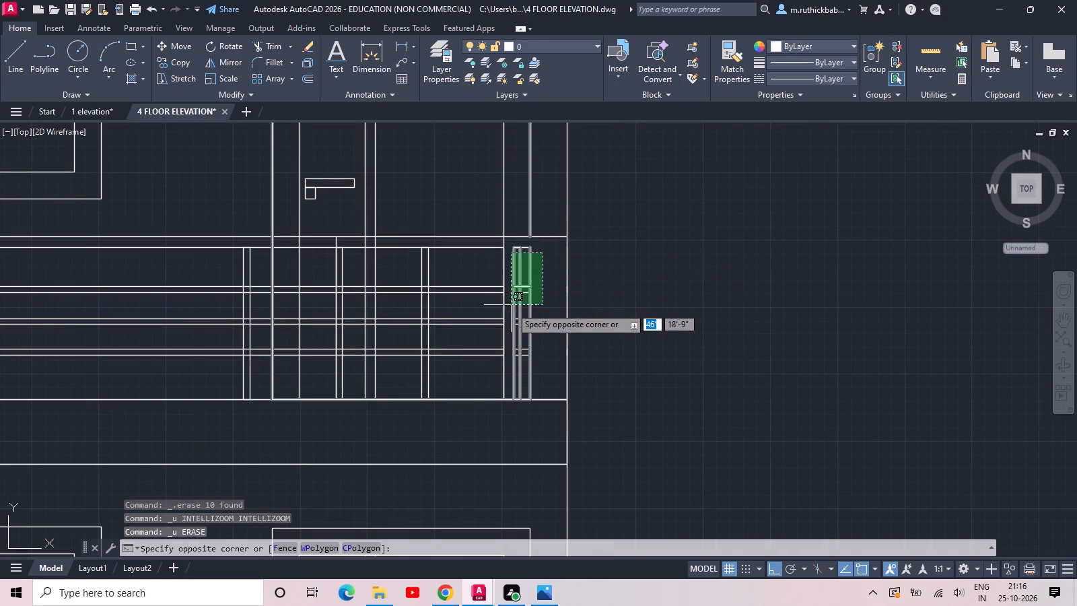
pyautogui.click(511, 370)
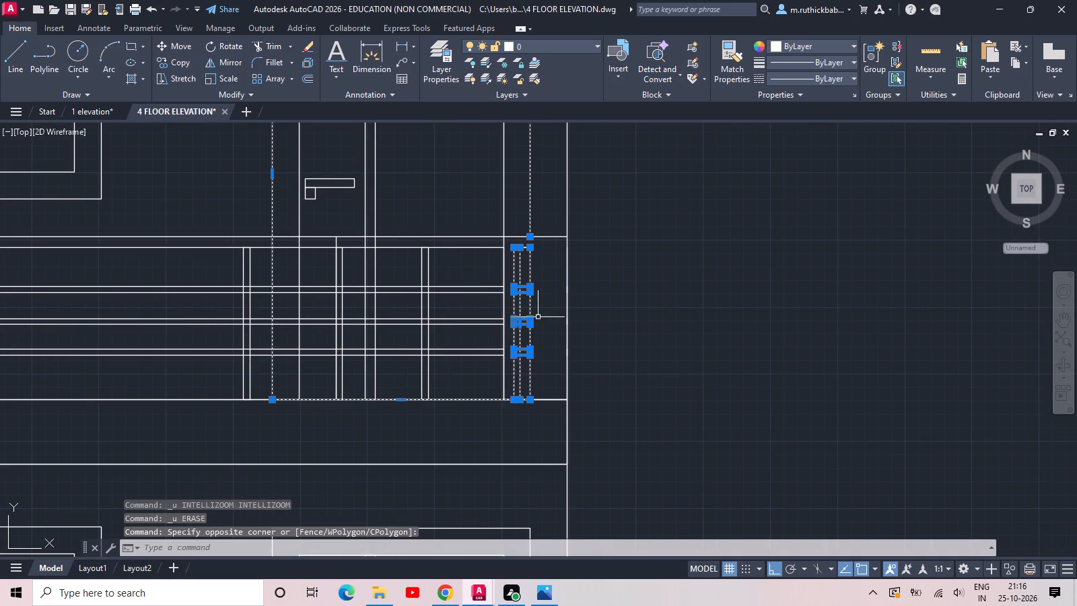
pyautogui.moveTo(538, 312); pyautogui.dragTo(536, 411, button='middle')
pyautogui.scroll(2, 532, 333)
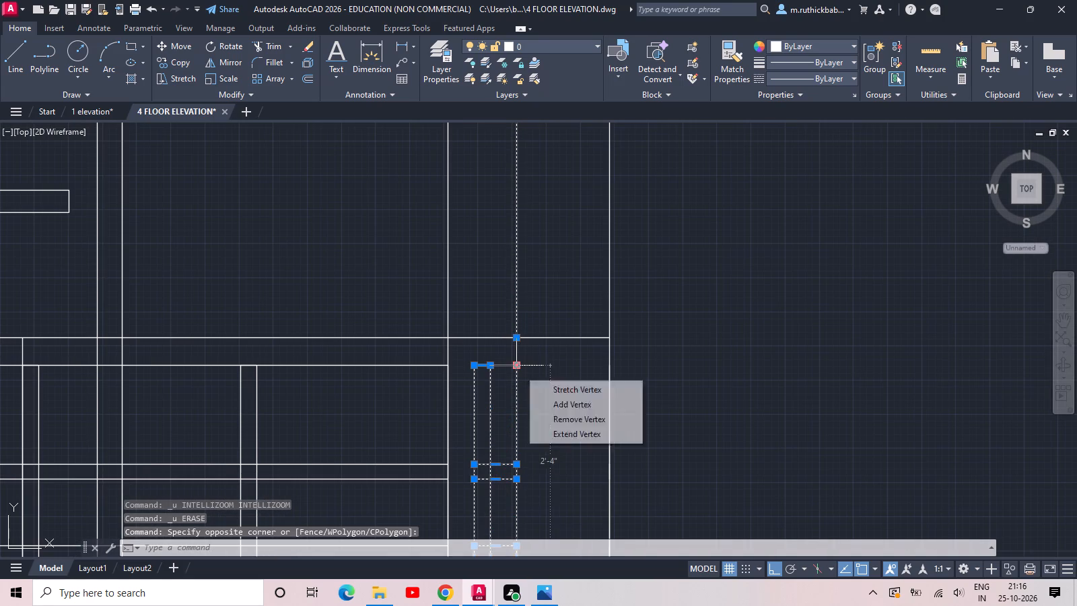
pyautogui.press('Escape')
pyautogui.write('X')
pyautogui.press('space')
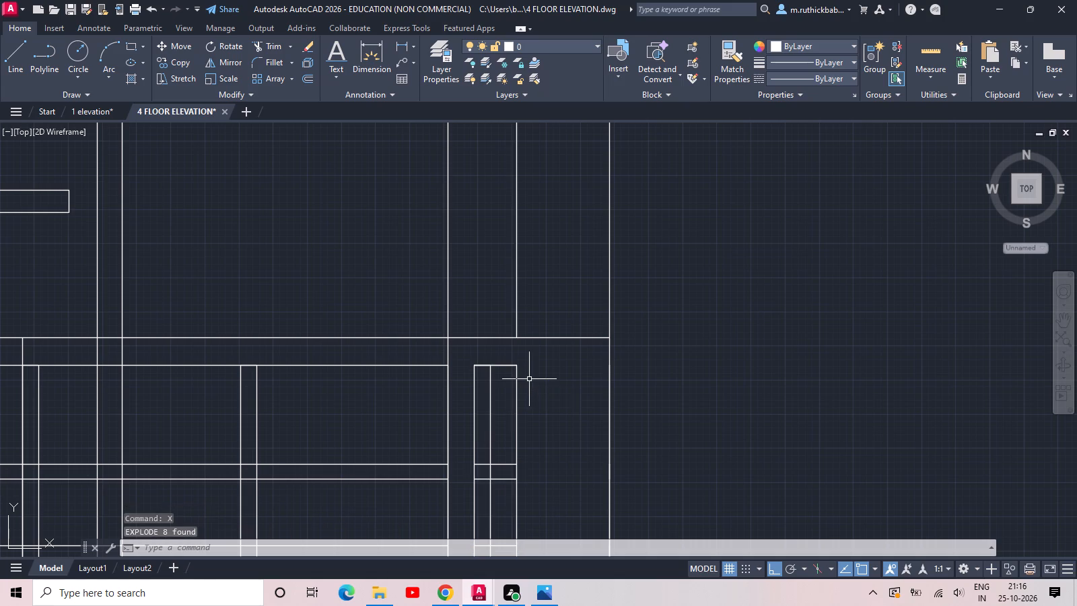
# Erase the exploded leftover railing pieces and last post beside the second floor's end door.
pyautogui.scroll(-1, 529, 379)
pyautogui.click(533, 364)
pyautogui.moveTo(484, 448); pyautogui.dragTo(509, 372, button='middle')
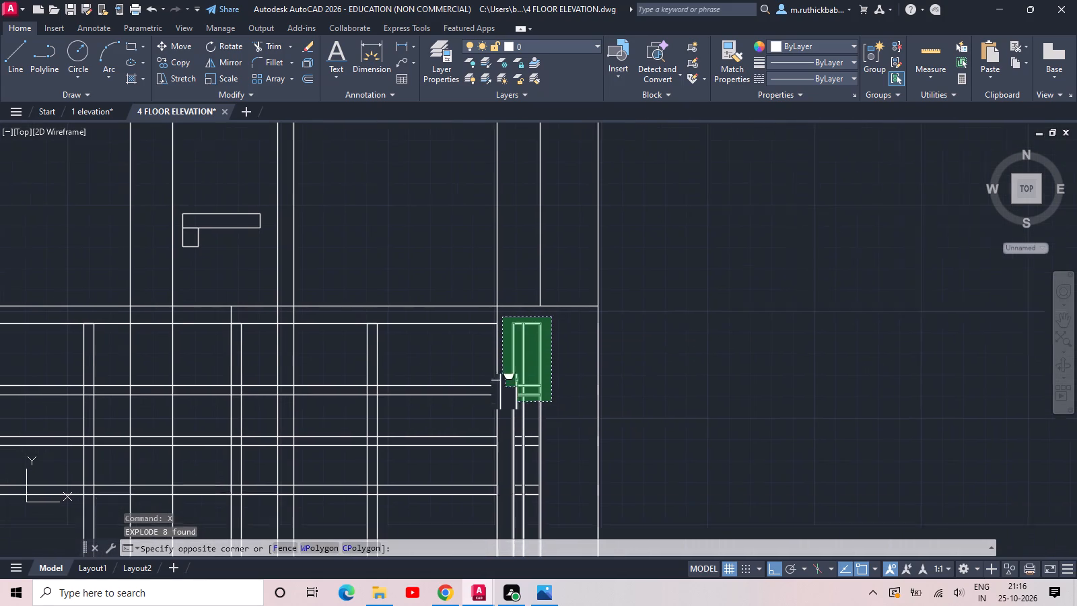
pyautogui.moveTo(509, 372); pyautogui.dragTo(513, 336, button='middle')
pyautogui.click(520, 452)
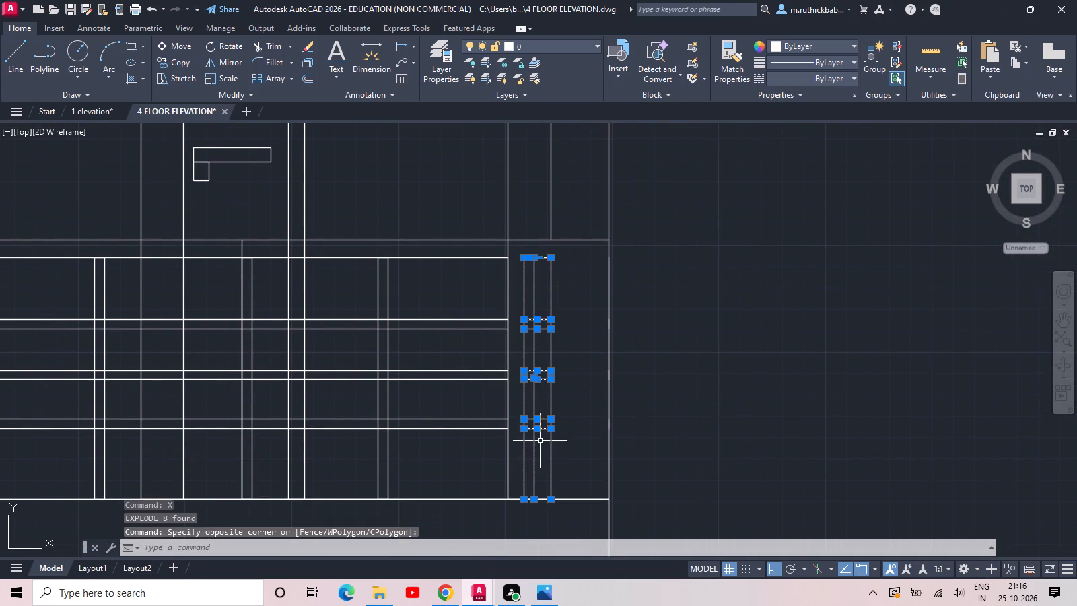
pyautogui.press('Delete')
# Trim the floor line below the second floor's railing between the end door's inner frame edge and the outer wall.
pyautogui.scroll(-3, 540, 441)
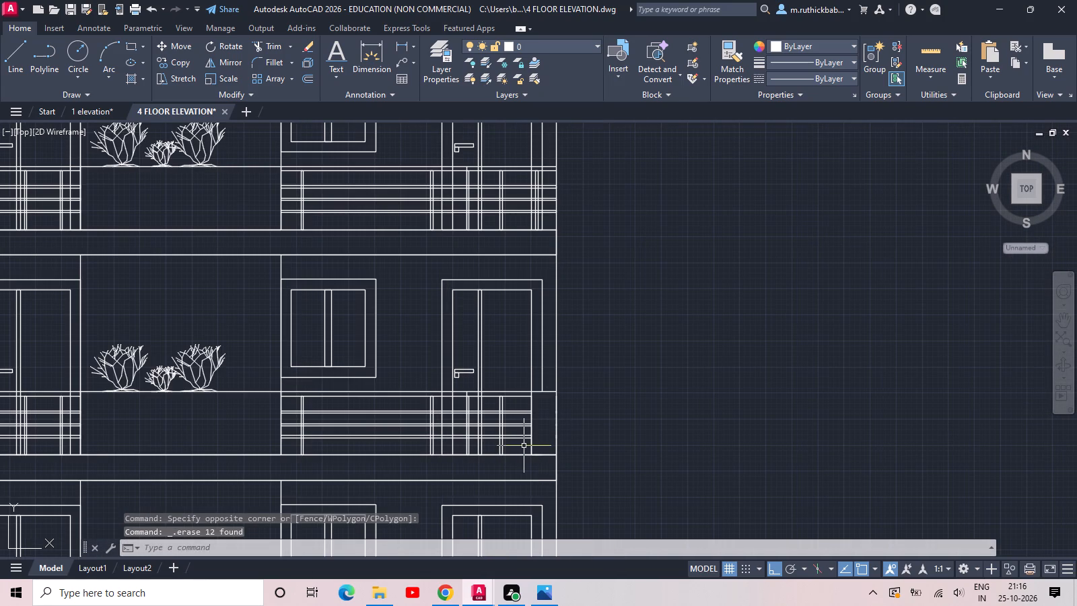
pyautogui.scroll(-1, 497, 434)
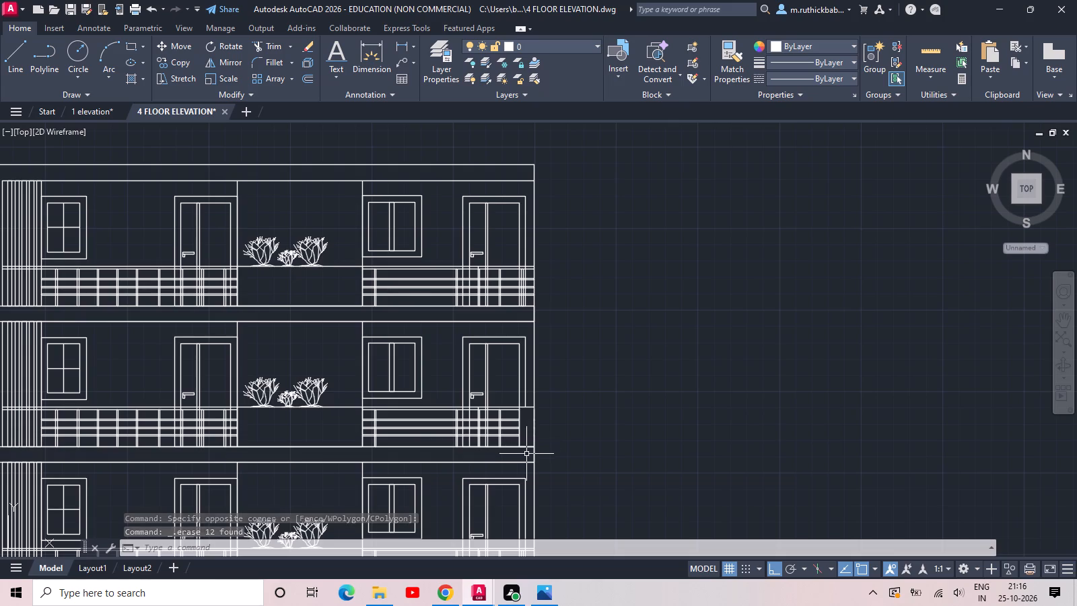
pyautogui.scroll(2, 526, 454)
pyautogui.write('TR')
pyautogui.press('space')
pyautogui.click(525, 452)
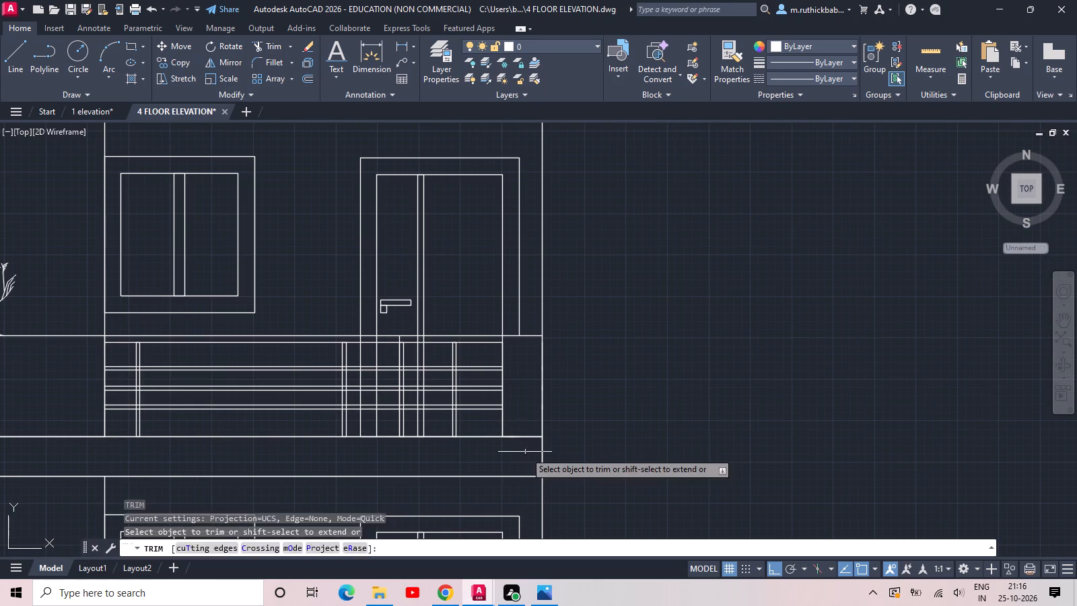
pyautogui.click(528, 420)
pyautogui.scroll(-2, 528, 418)
pyautogui.scroll(3, 526, 429)
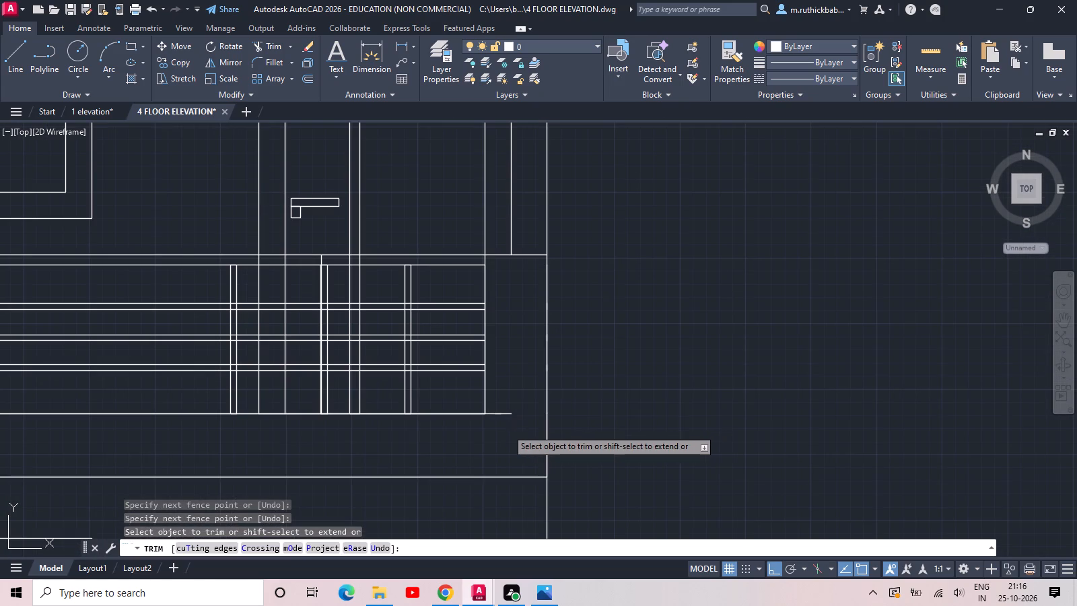
pyautogui.click(506, 429)
pyautogui.click(501, 392)
pyautogui.scroll(-2, 501, 392)
pyautogui.scroll(3, 499, 410)
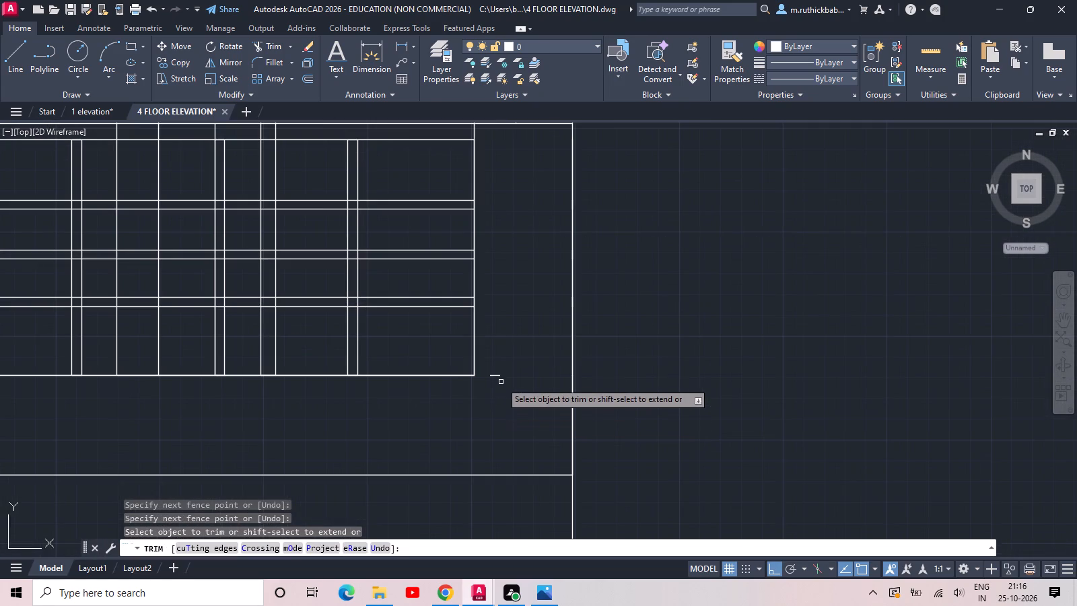
pyautogui.click(501, 382)
pyautogui.click(493, 368)
pyautogui.scroll(-2, 493, 368)
pyautogui.moveTo(517, 358); pyautogui.dragTo(518, 520, button='middle')
pyautogui.press('Escape')
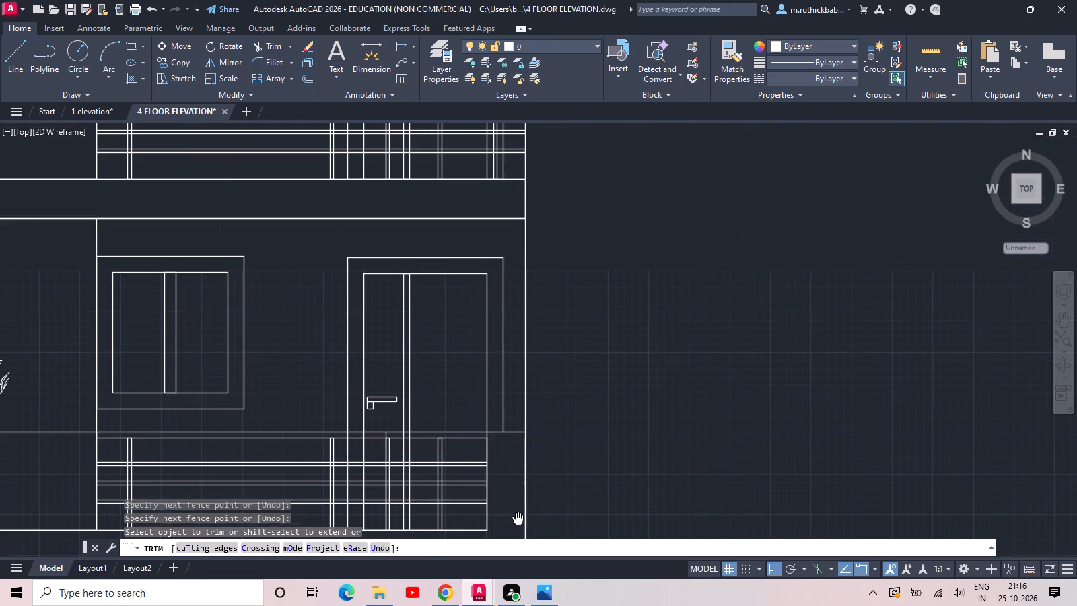
pyautogui.press('Escape')
pyautogui.press('Escape')
# Copy the second floor railing's vertical end line 18' straight up onto the roof slab.
pyautogui.scroll(-2, 530, 321)
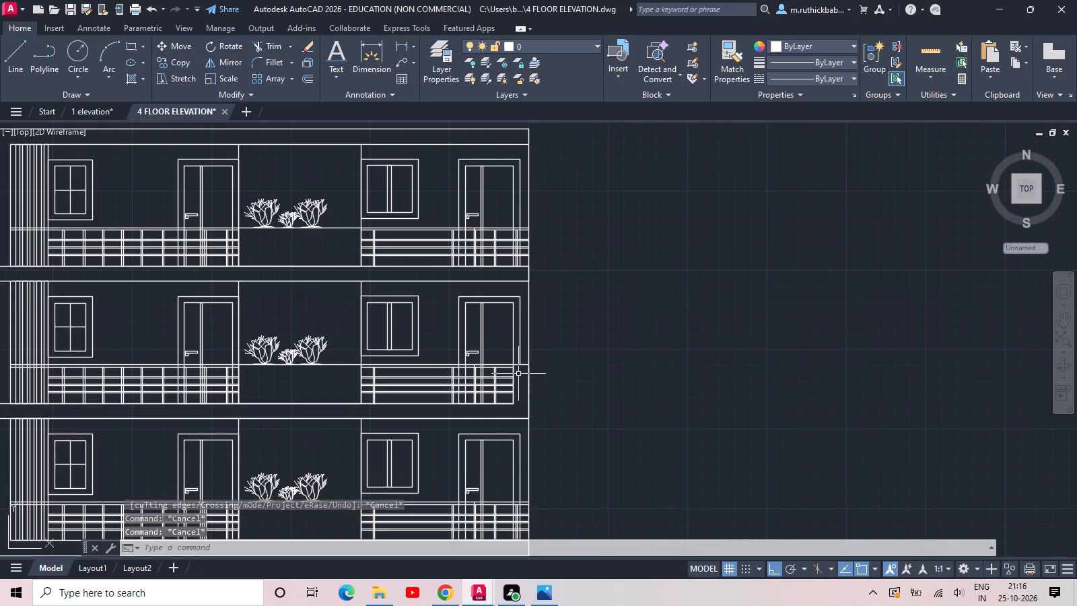
pyautogui.scroll(-1, 518, 366)
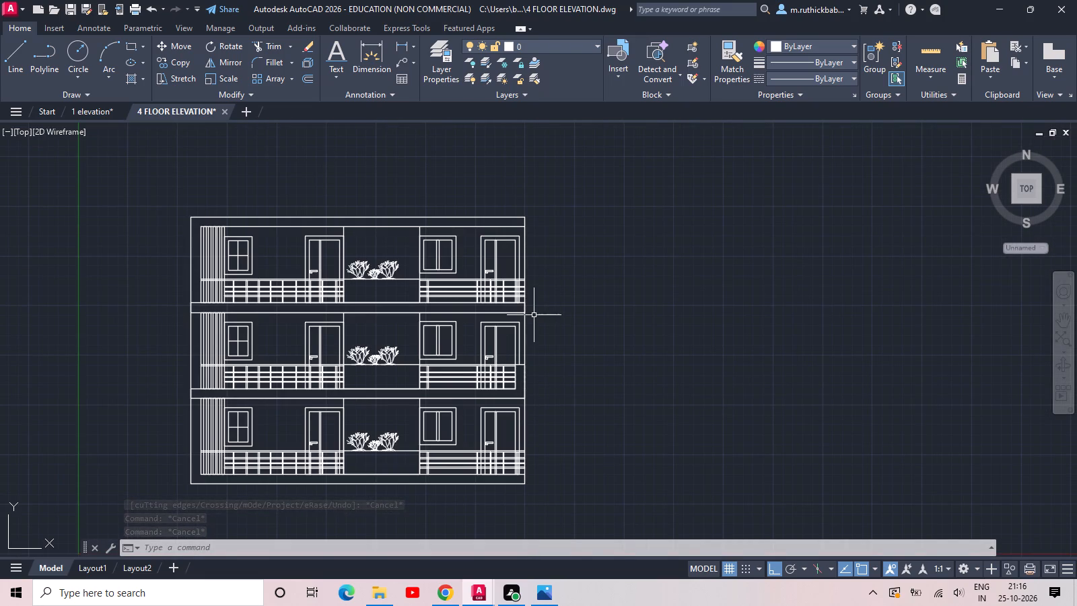
pyautogui.scroll(2, 532, 380)
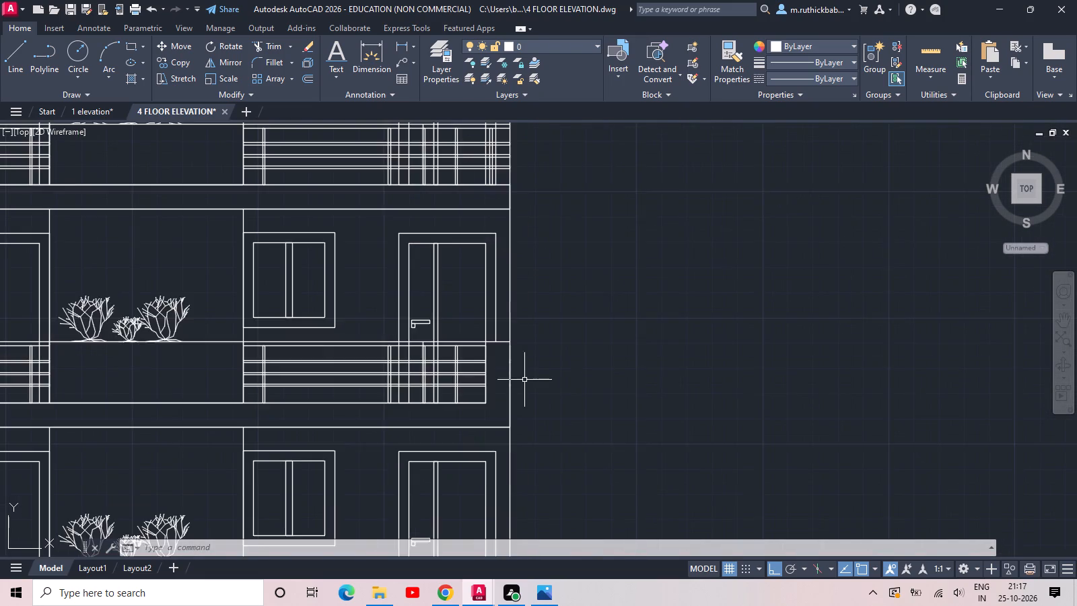
pyautogui.scroll(2, 508, 362)
pyautogui.click(490, 315)
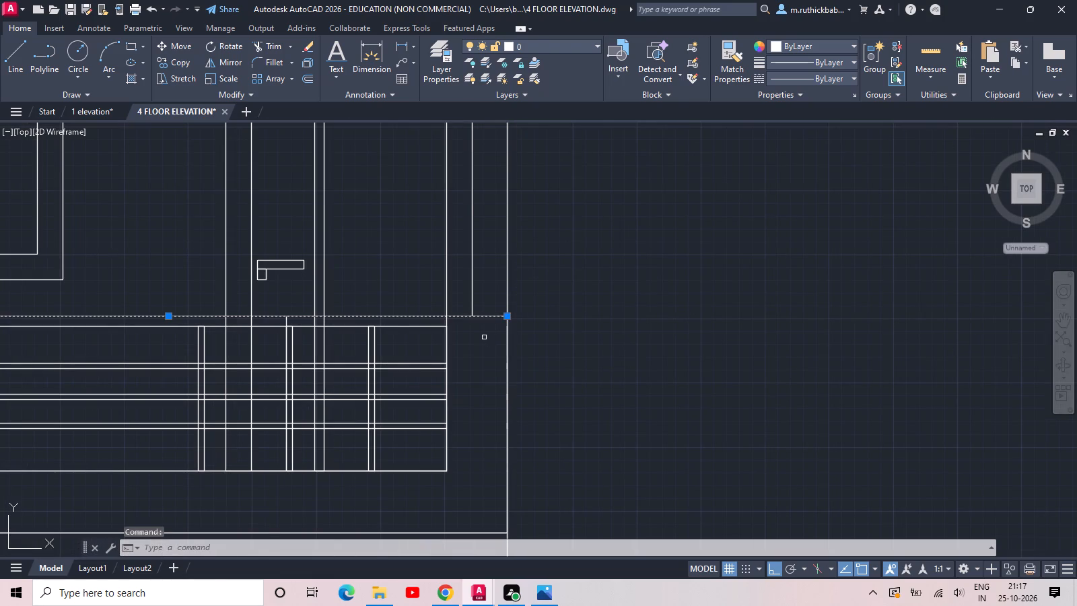
pyautogui.press('Escape')
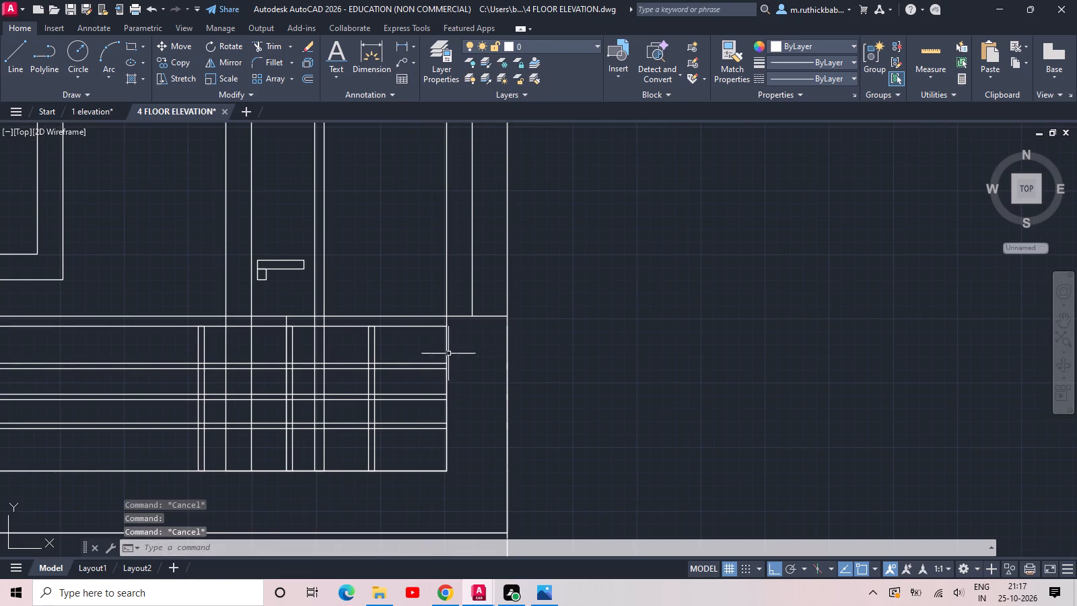
pyautogui.click(448, 346)
pyautogui.scroll(3, 454, 328)
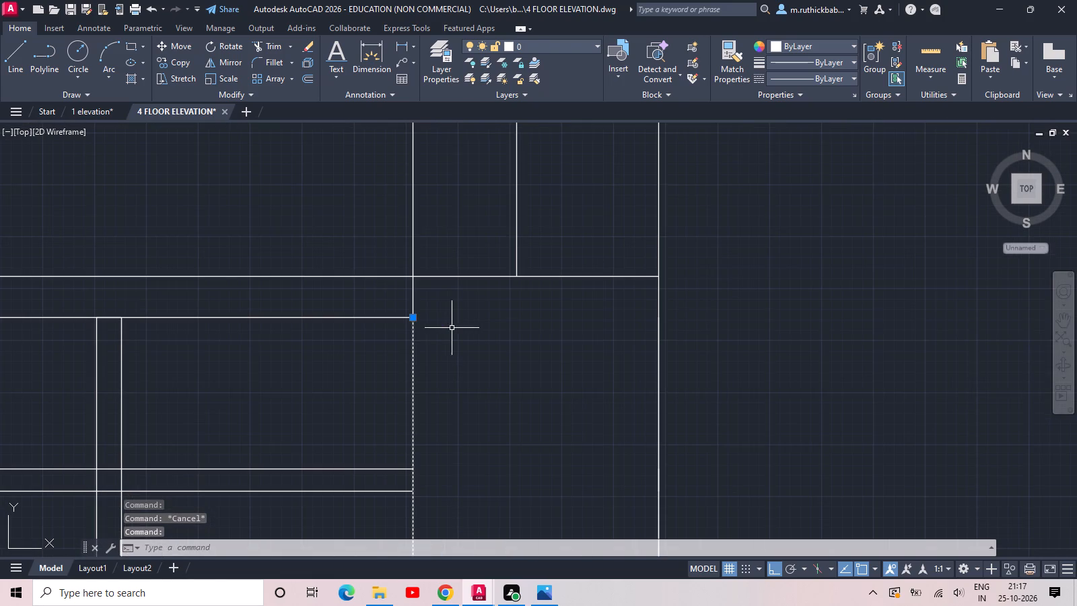
pyautogui.scroll(-2, 440, 316)
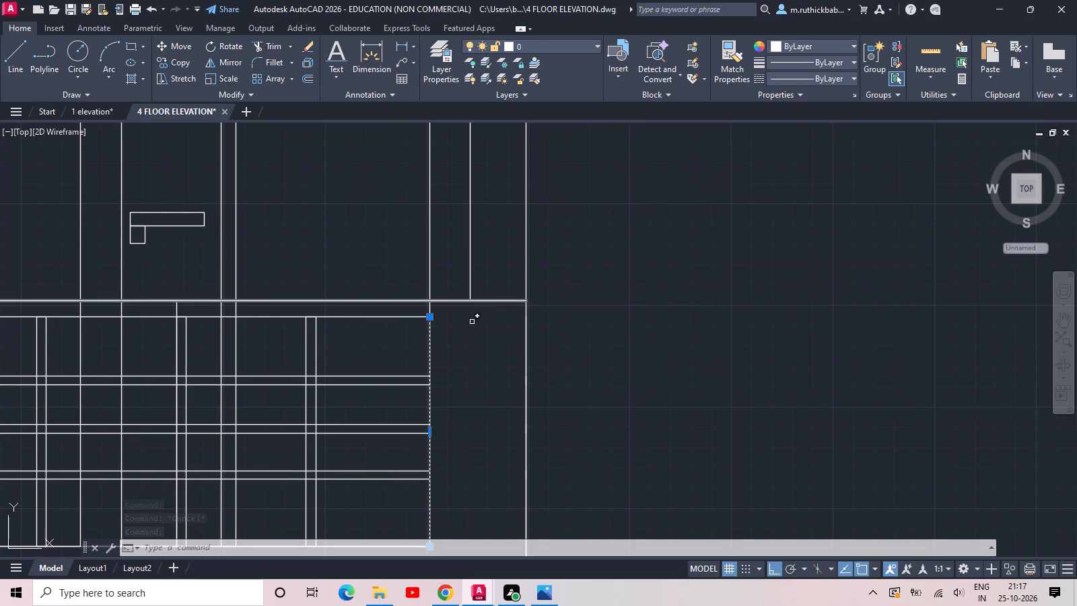
pyautogui.write('CO')
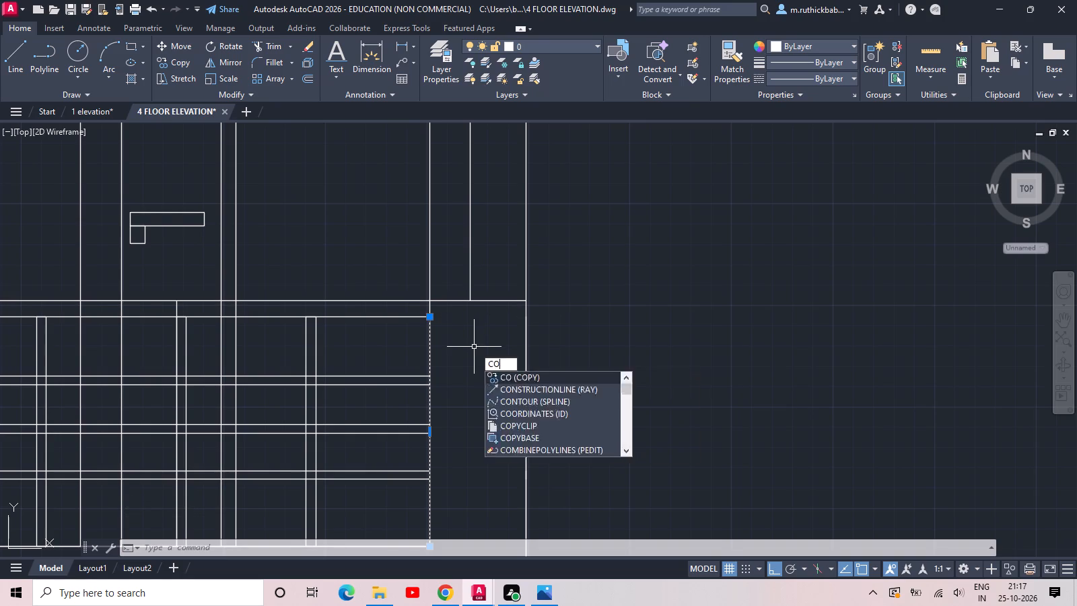
pyautogui.press('space')
pyautogui.scroll(-3, 474, 347)
pyautogui.click(485, 420)
pyautogui.moveTo(489, 302); pyautogui.dragTo(536, 495, button='middle')
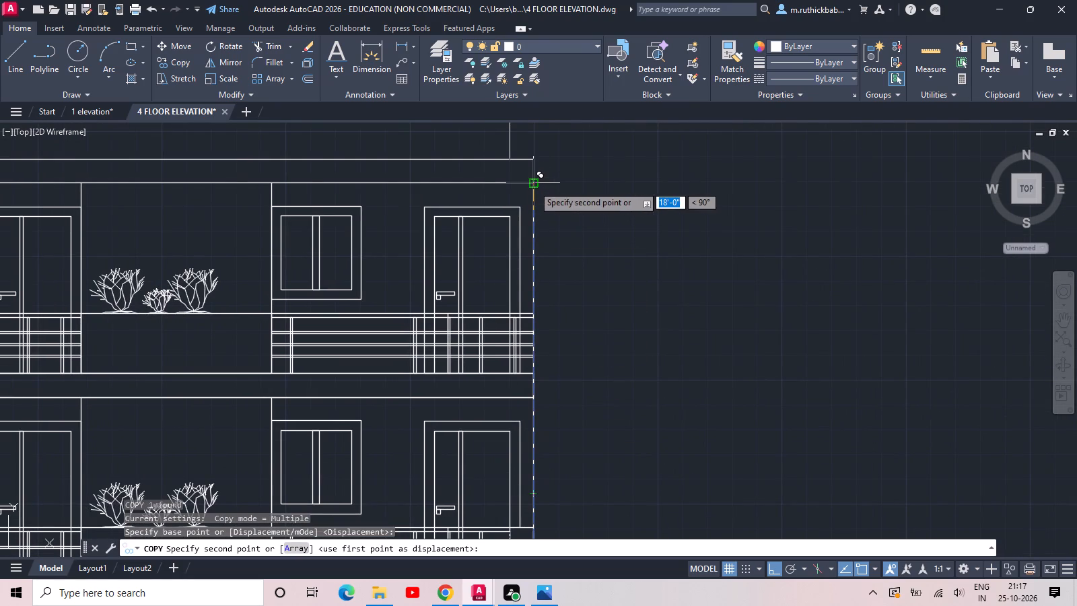
pyautogui.click(533, 185)
pyautogui.moveTo(548, 177); pyautogui.dragTo(565, 298, button='middle')
pyautogui.press('Escape')
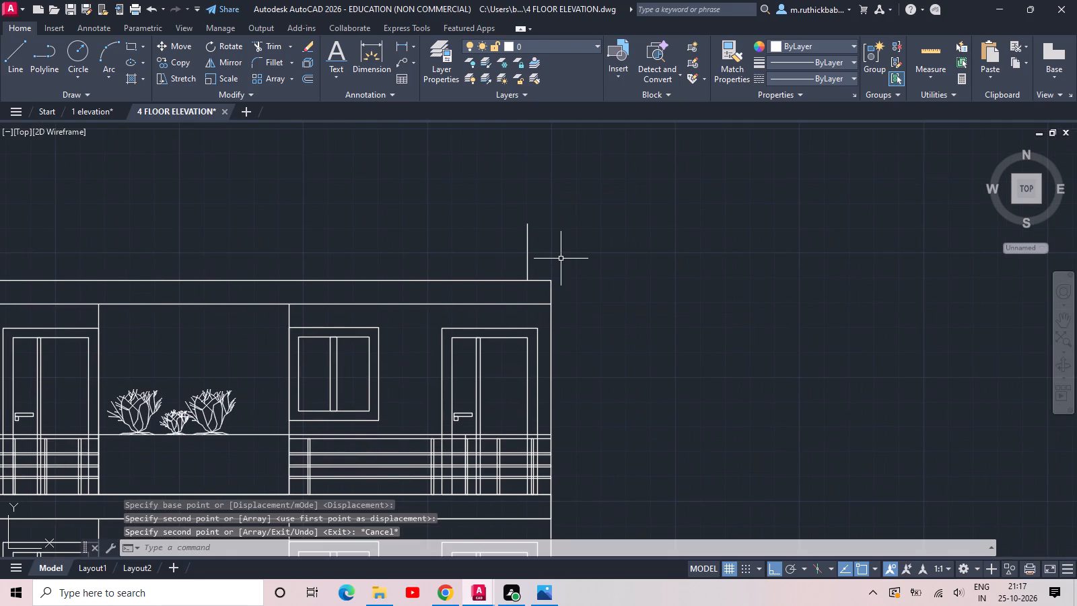
# Draw lines from the copied line's top across to the outer wall line and down to the roof corner, forming a parapet post.
pyautogui.write('L')
pyautogui.press('space')
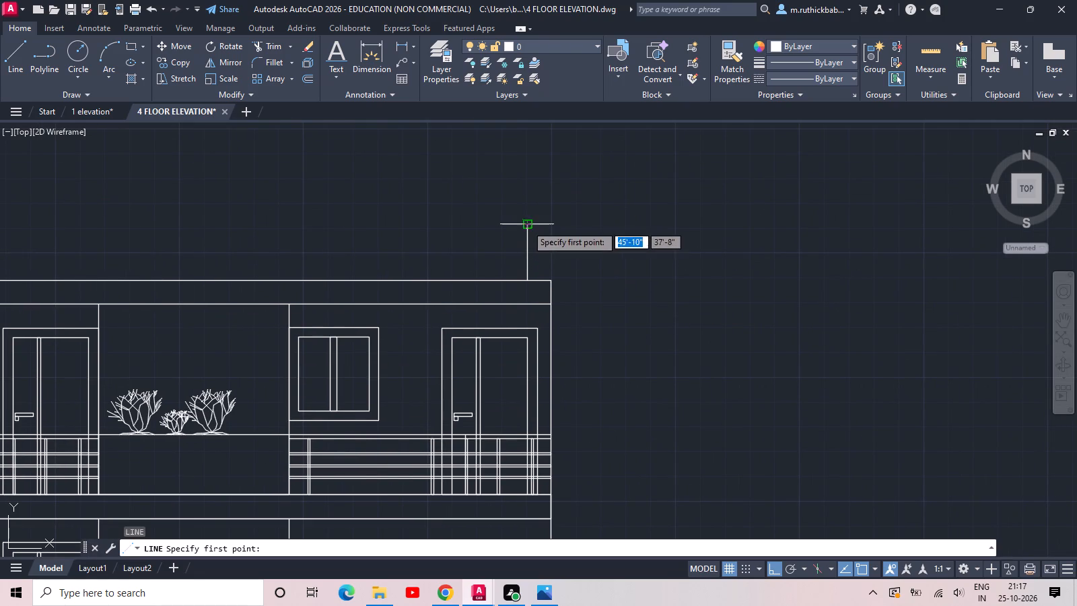
pyautogui.click(526, 225)
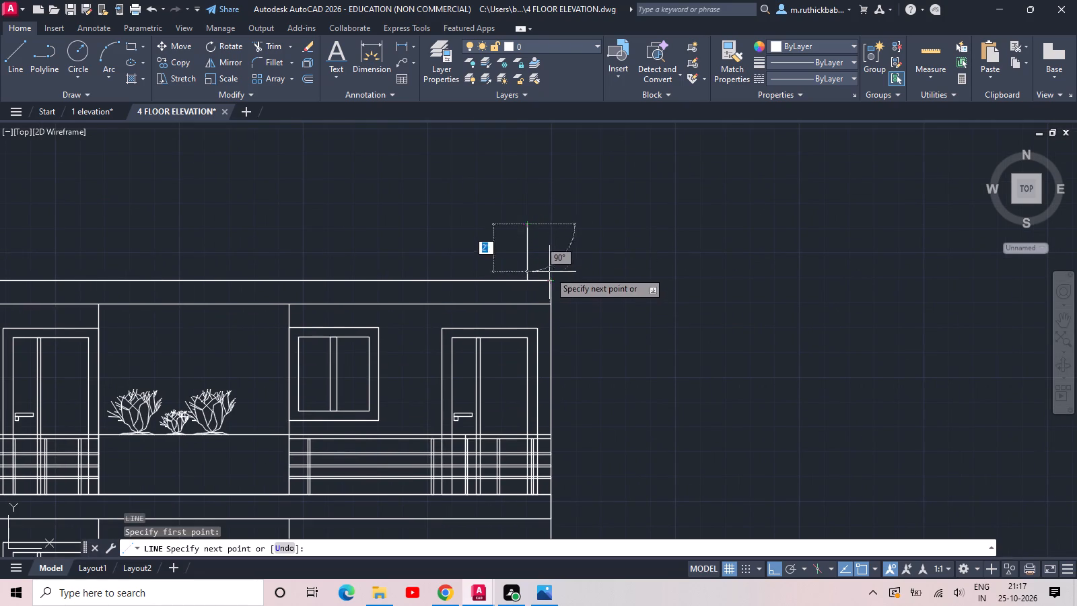
pyautogui.click(551, 224)
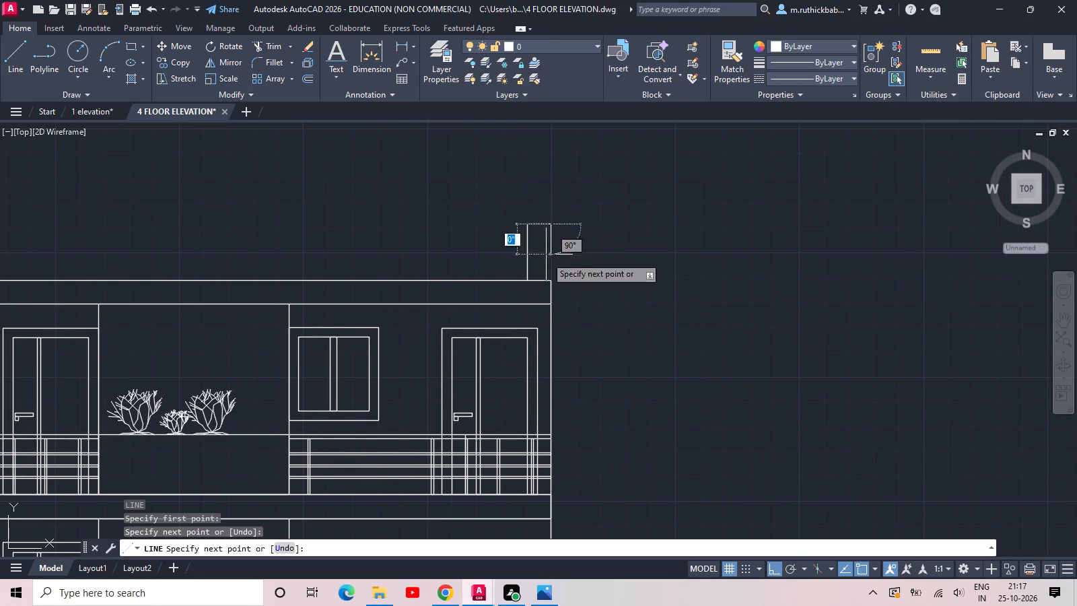
pyautogui.click(549, 282)
pyautogui.press('Escape')
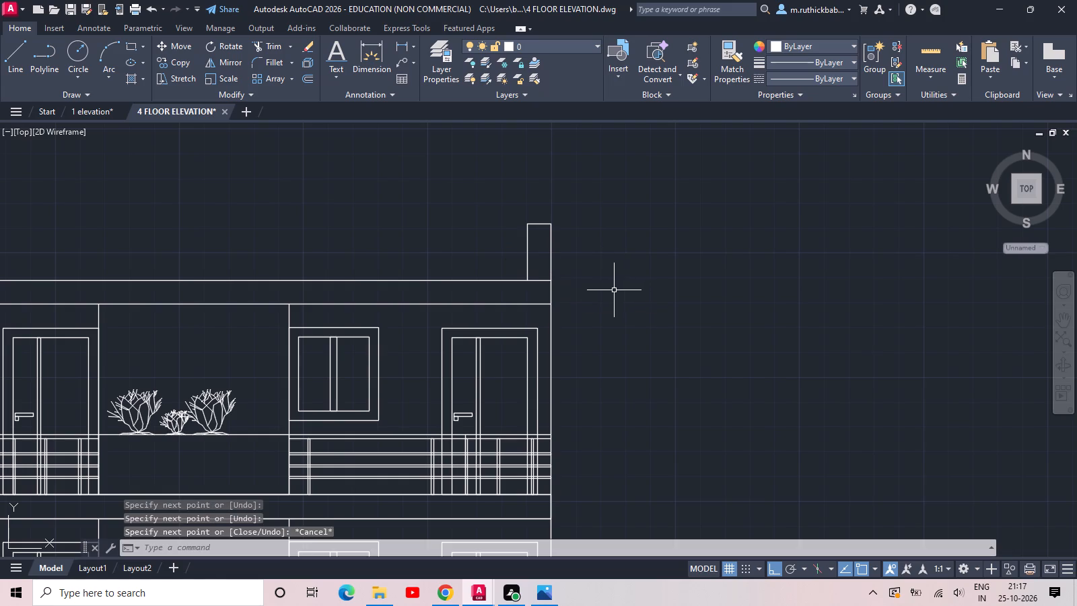
# Trim the roof's top line between the two sides of the parapet post.
pyautogui.write('TR')
pyautogui.press('space')
pyautogui.press('space')
pyautogui.click(534, 291)
pyautogui.click(538, 259)
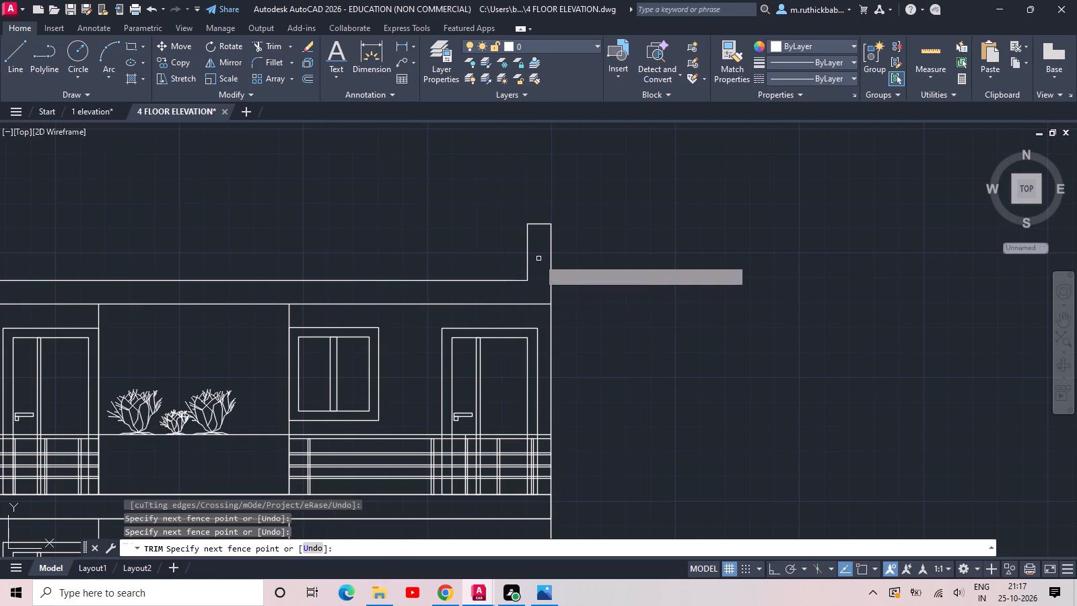
pyautogui.press('Escape')
# Draw the parapet from the post's outer top corner about 19' leftward and straight down to the roof line.
pyautogui.scroll(-1, 538, 259)
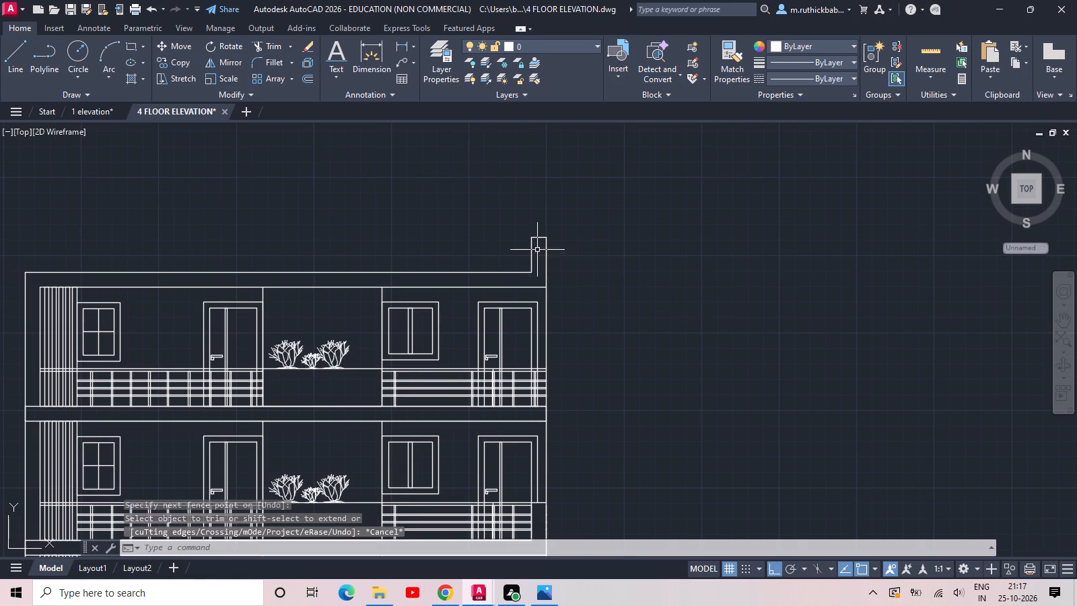
pyautogui.write('L')
pyautogui.press('space')
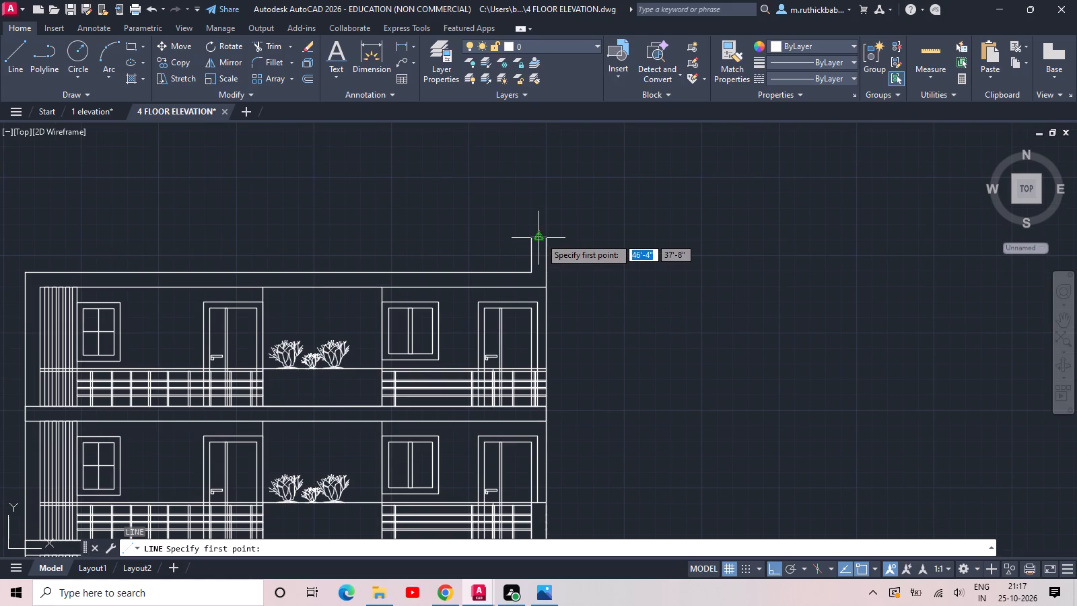
pyautogui.click(551, 237)
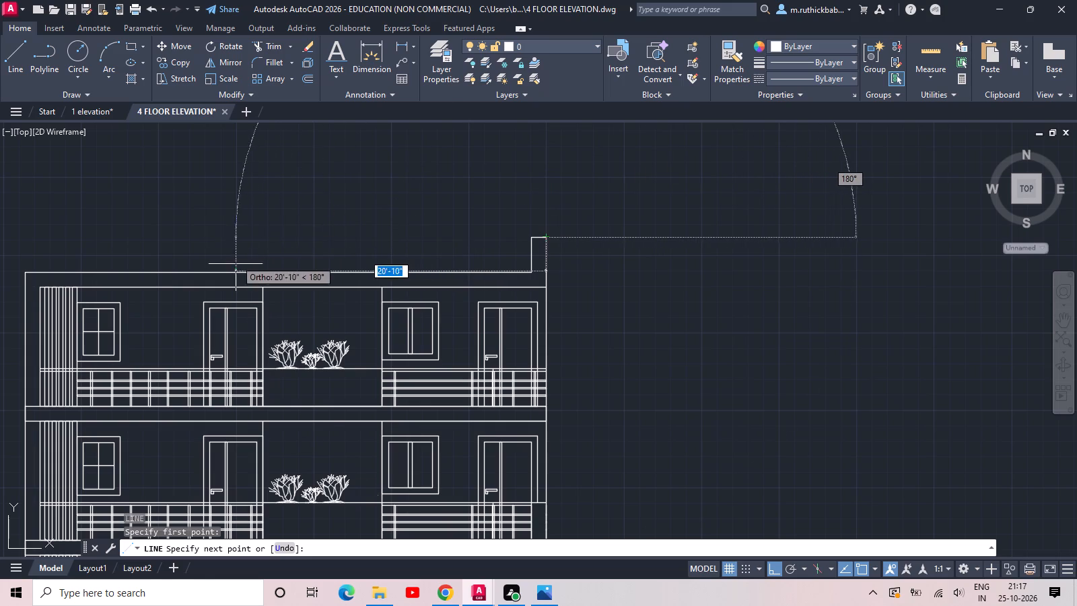
pyautogui.click(262, 239)
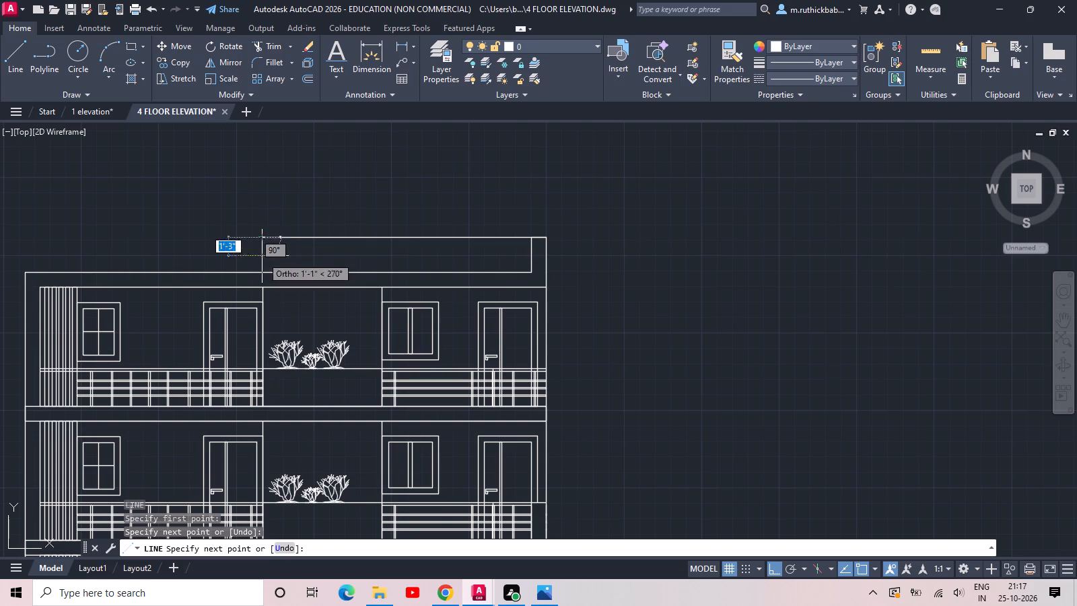
pyautogui.click(263, 271)
pyautogui.press('Escape')
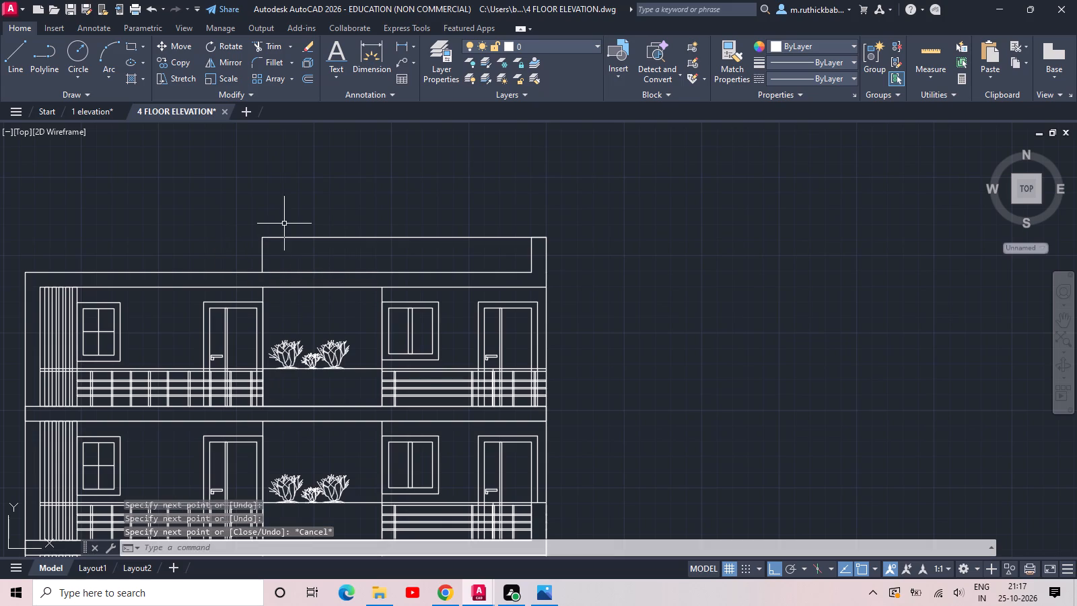
# Draw the rooftop frame from the parapet post's inner base: 7' up, about 17'-6" leftward, 12" up, across to the outer wall line and down to the post.
pyautogui.moveTo(300, 239); pyautogui.dragTo(276, 318, button='middle')
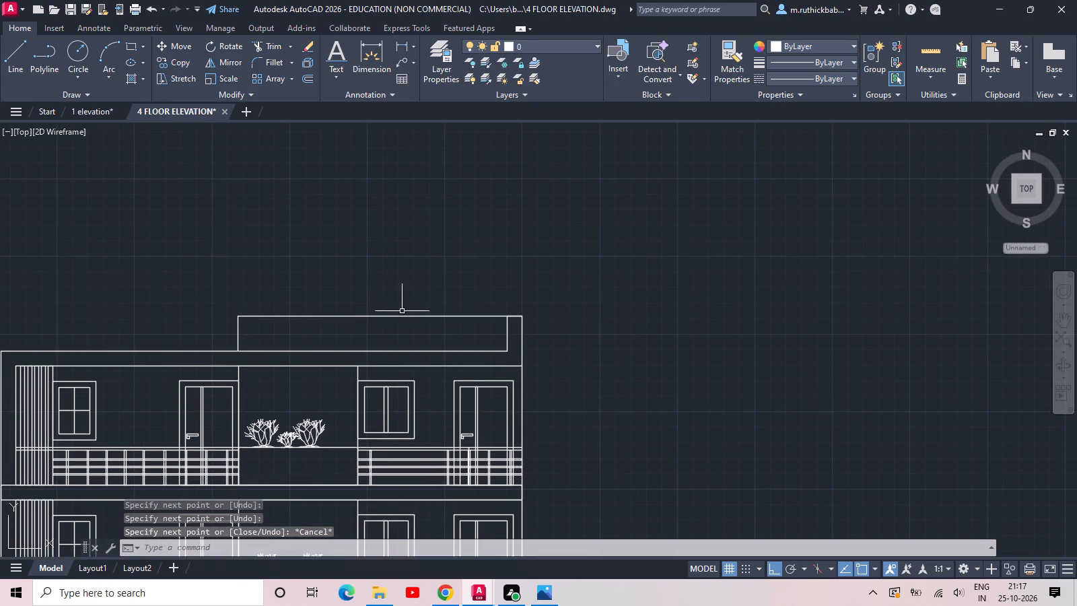
pyautogui.scroll(1, 464, 302)
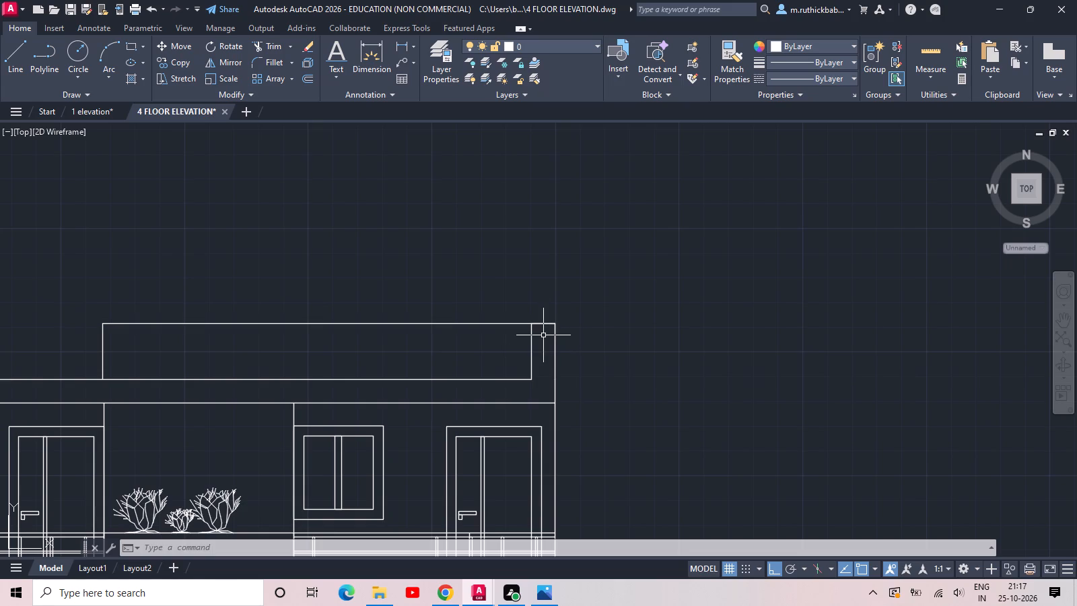
pyautogui.write('L')
pyautogui.press('space')
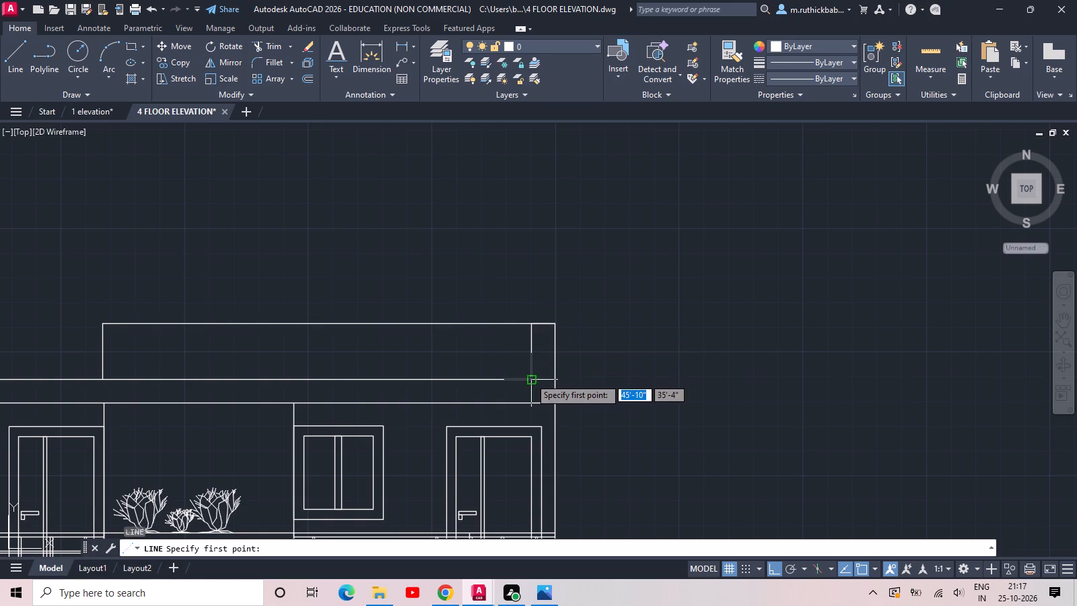
pyautogui.click(530, 378)
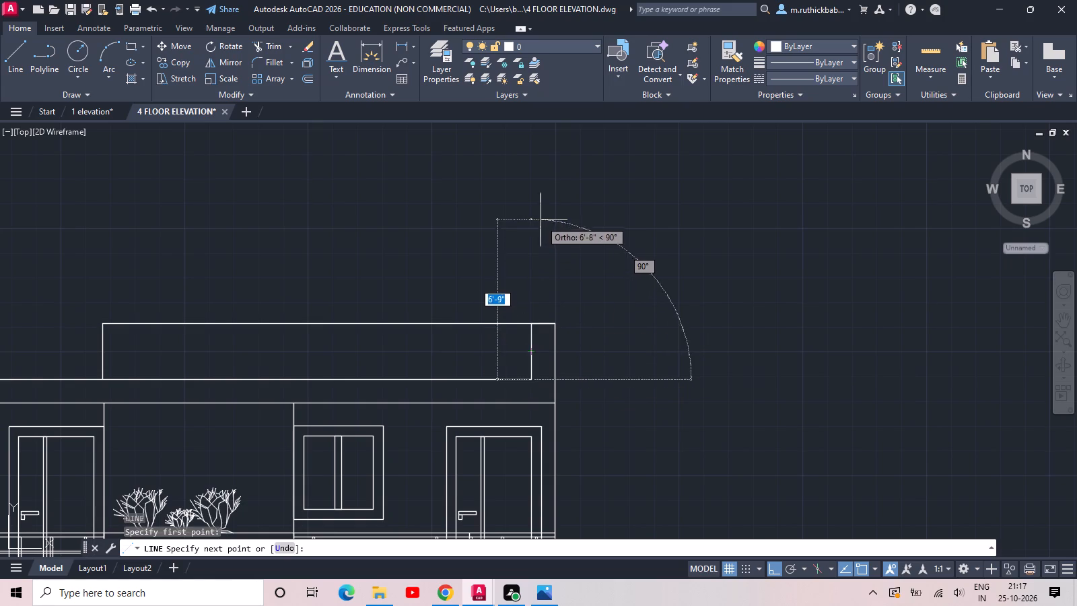
pyautogui.write("7'")
pyautogui.press('Return')
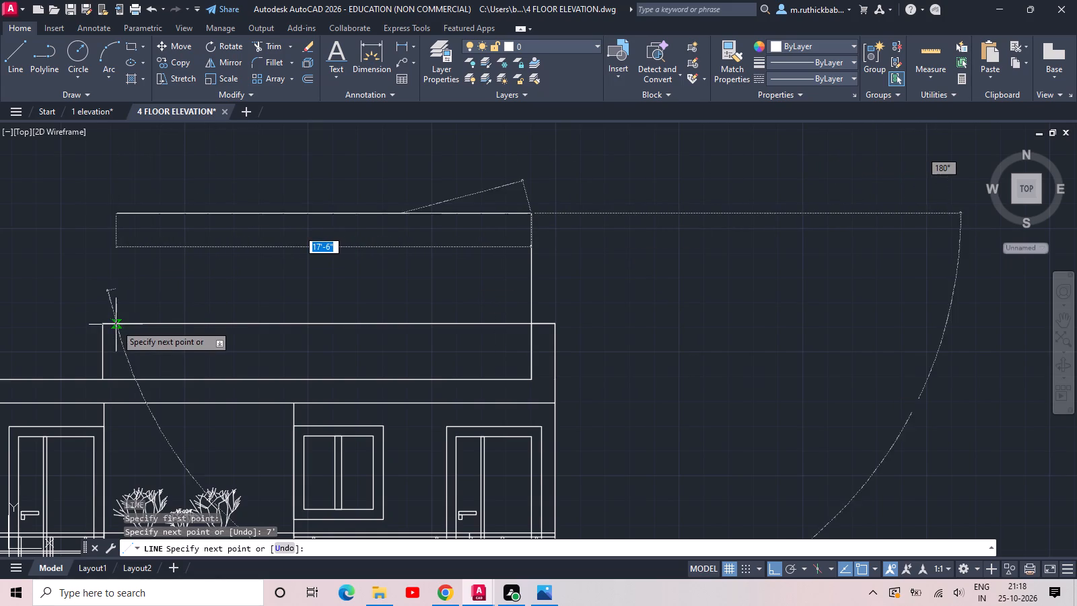
pyautogui.click(116, 215)
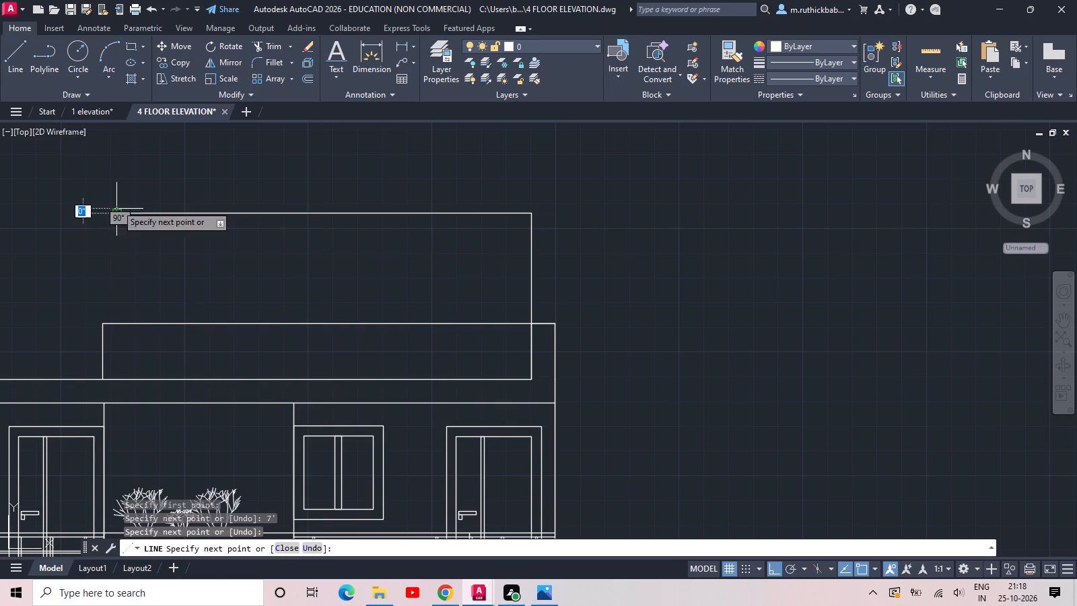
pyautogui.write('12')
pyautogui.press('space')
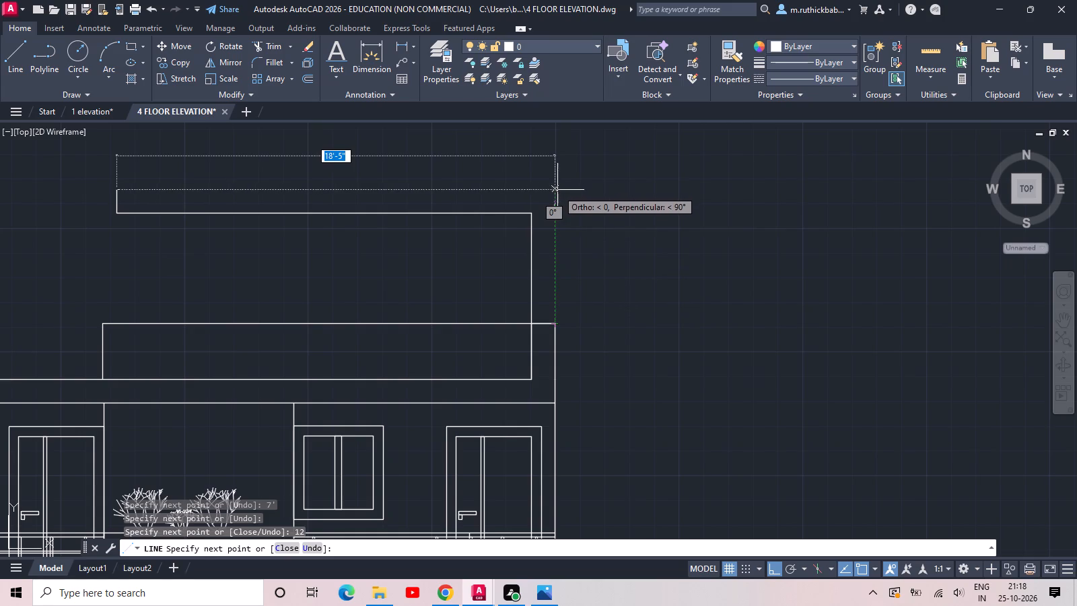
pyautogui.click(556, 191)
pyautogui.click(557, 323)
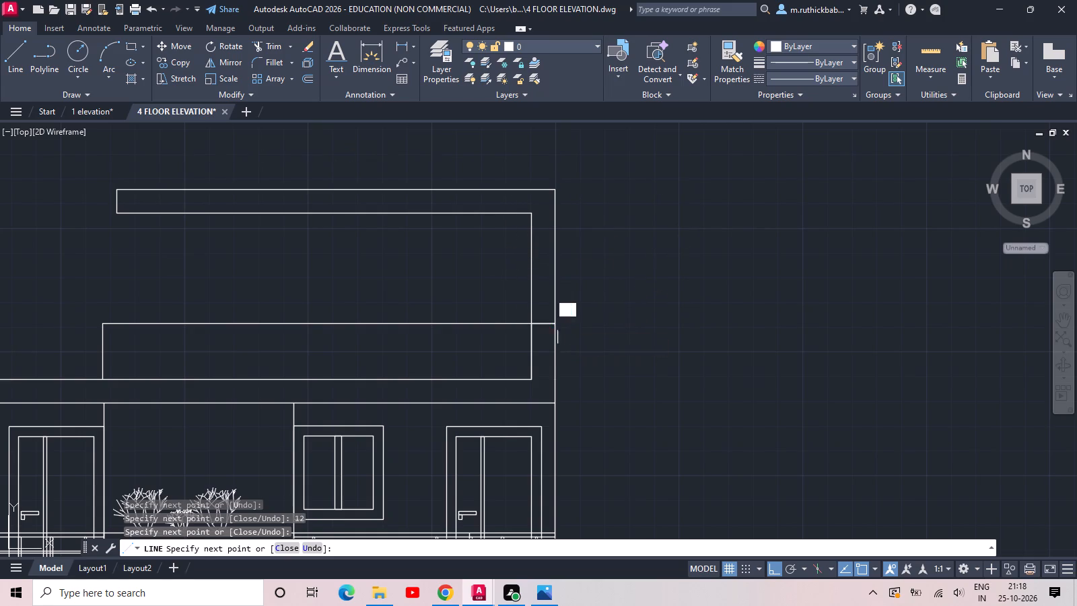
pyautogui.press('Escape')
# Trim the parapet post's top line between the two vertical sides of the rooftop frame.
pyautogui.write('TR')
pyautogui.press('space')
pyautogui.press('space')
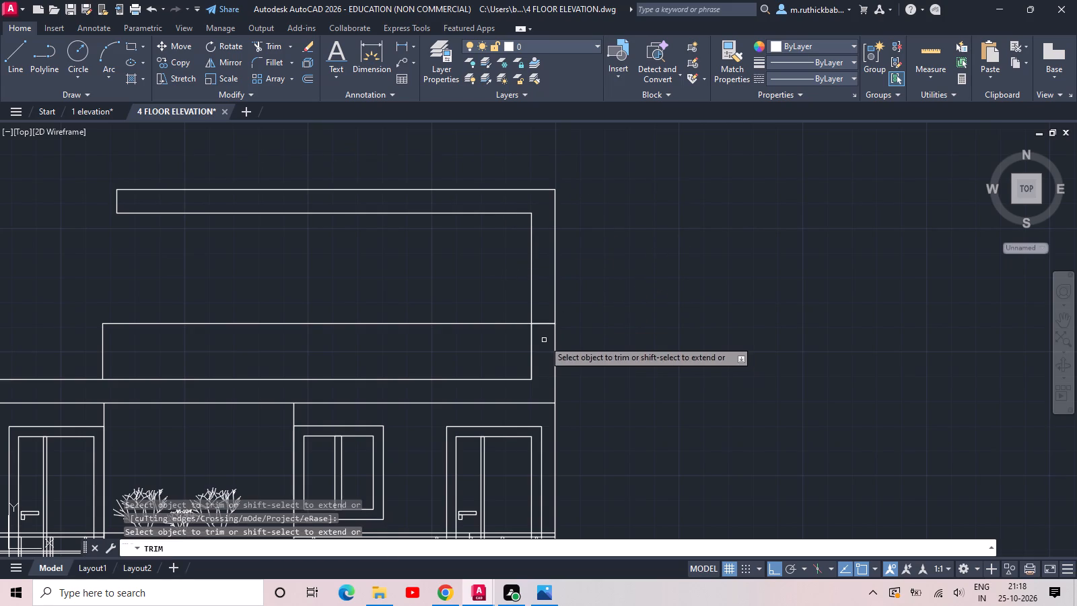
pyautogui.click(541, 339)
pyautogui.click(547, 309)
pyautogui.press('Escape')
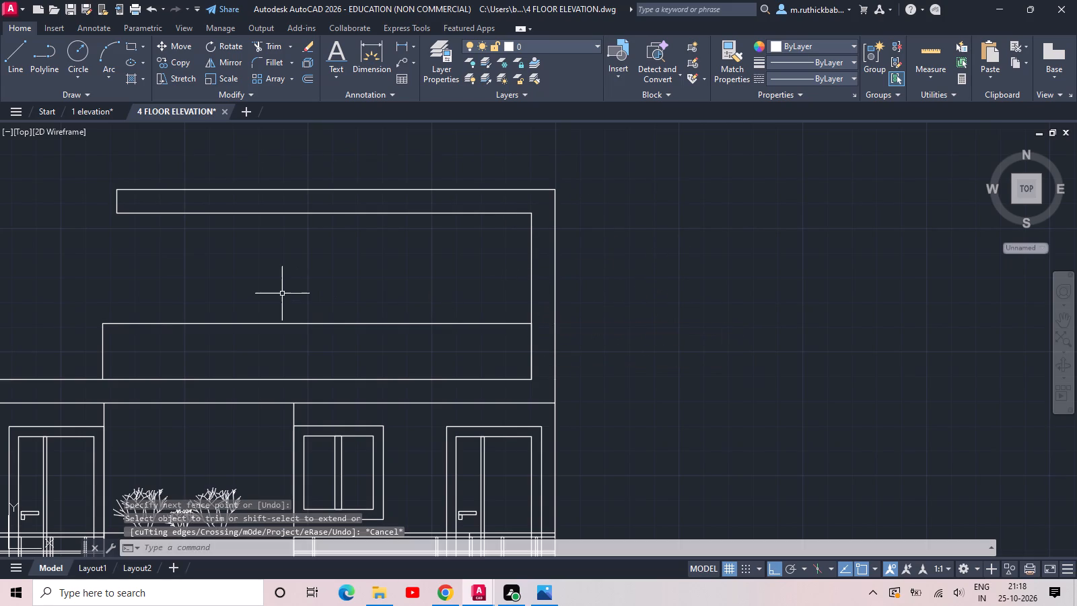
# Draw a rectangular pillar about 1' wide from the parapet top to the underside of the rooftop frame, near its open end.
pyautogui.moveTo(264, 280); pyautogui.dragTo(421, 304, button='middle')
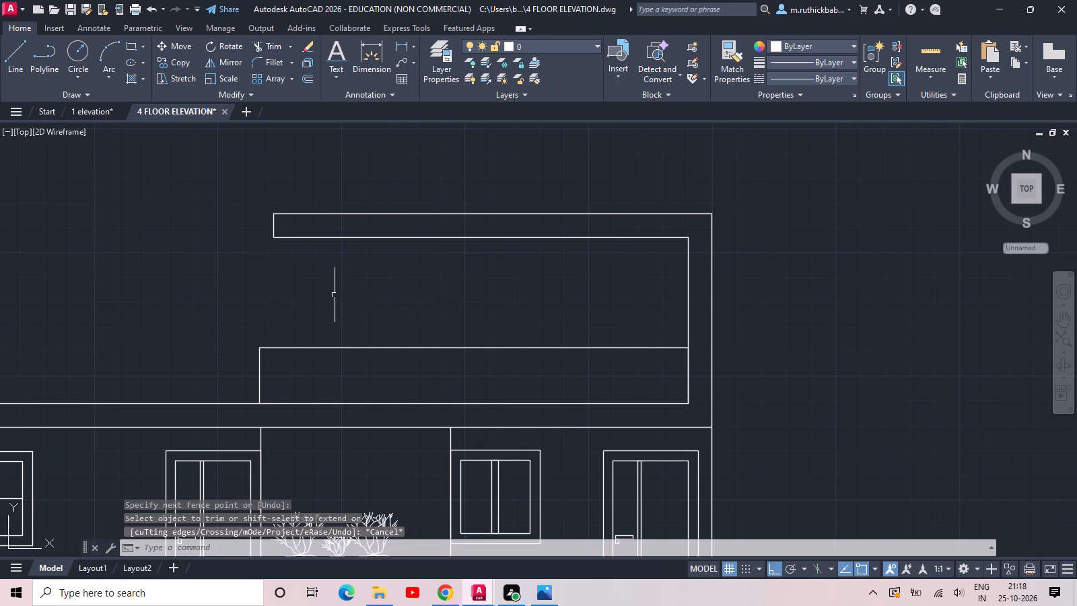
pyautogui.scroll(1, 329, 277)
pyautogui.scroll(-1, 329, 277)
pyautogui.write('REC')
pyautogui.press('space')
pyautogui.click(322, 347)
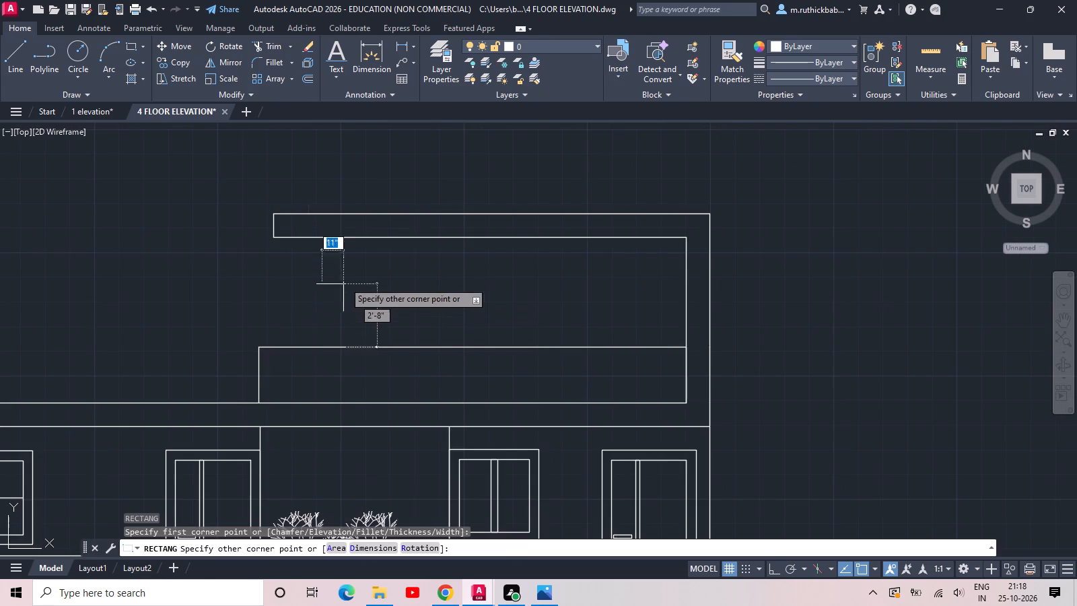
pyautogui.click(345, 238)
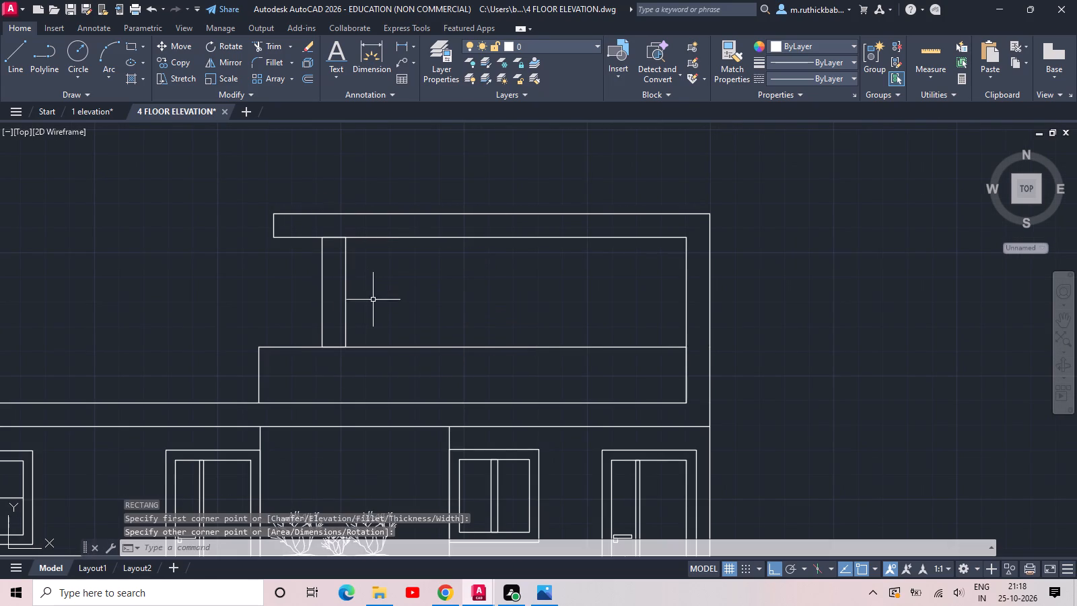
# Copy the rooftop pillar twice along the parapet top toward the outer wall, making a row of three.
pyautogui.moveTo(377, 298); pyautogui.dragTo(353, 298)
pyautogui.click(293, 298)
pyautogui.press('c')
pyautogui.write('O')
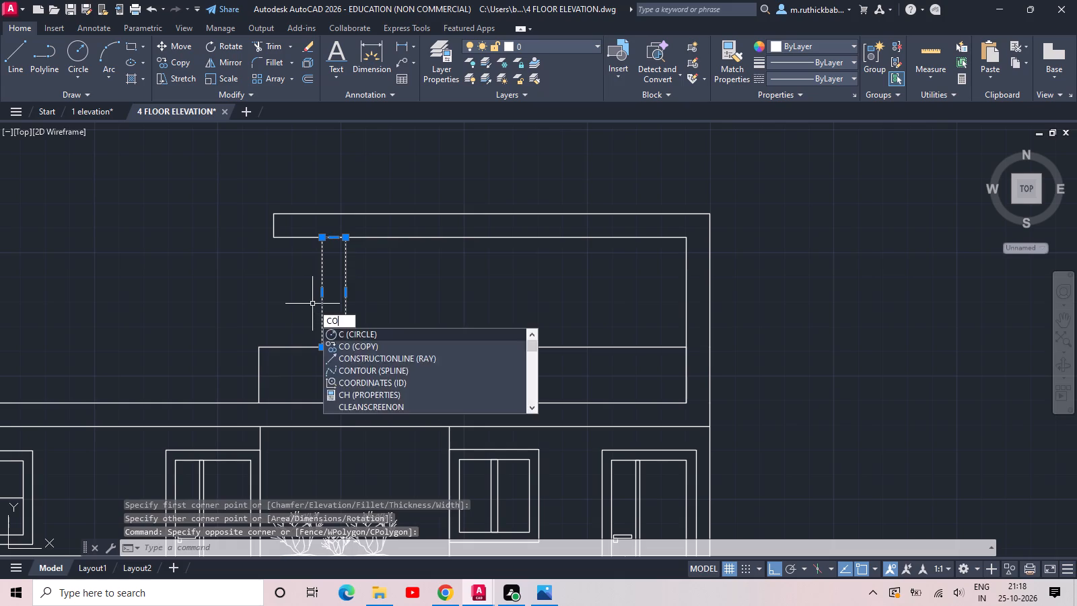
pyautogui.press('space')
pyautogui.click(318, 341)
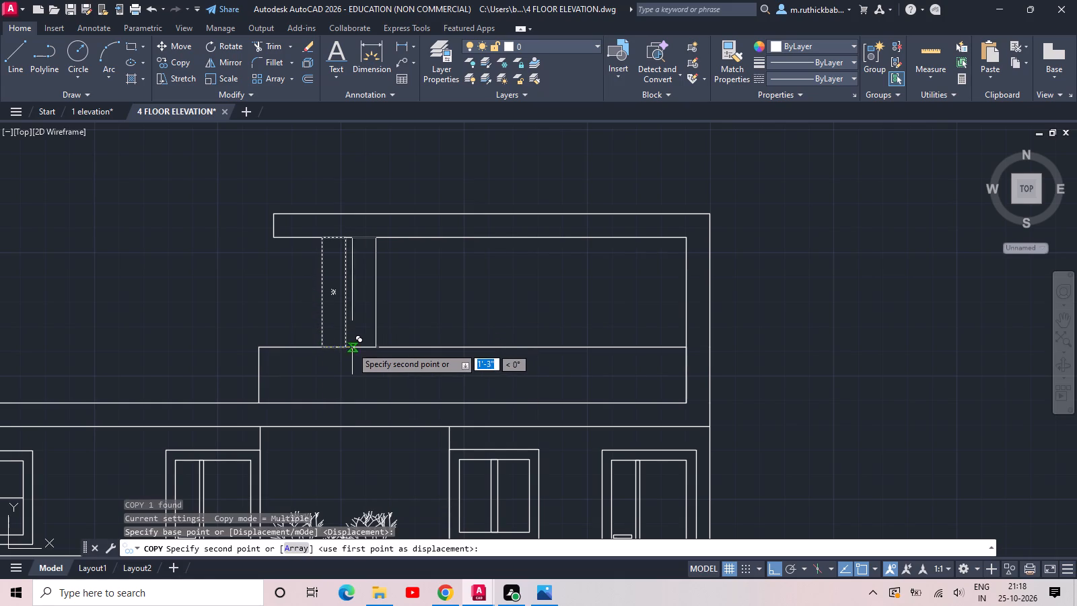
pyautogui.click(357, 348)
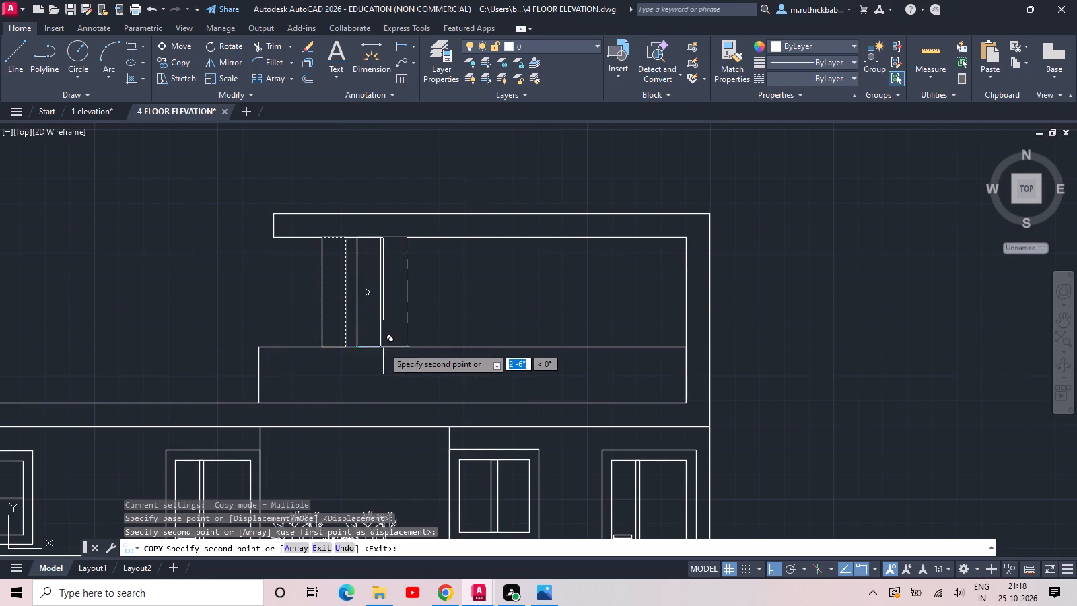
pyautogui.click(394, 347)
pyautogui.press('Escape')
# Draw a rectangular post about 1' wide and 2'-4" high on the roof's left corner, level with the parapet top.
pyautogui.scroll(-2, 393, 320)
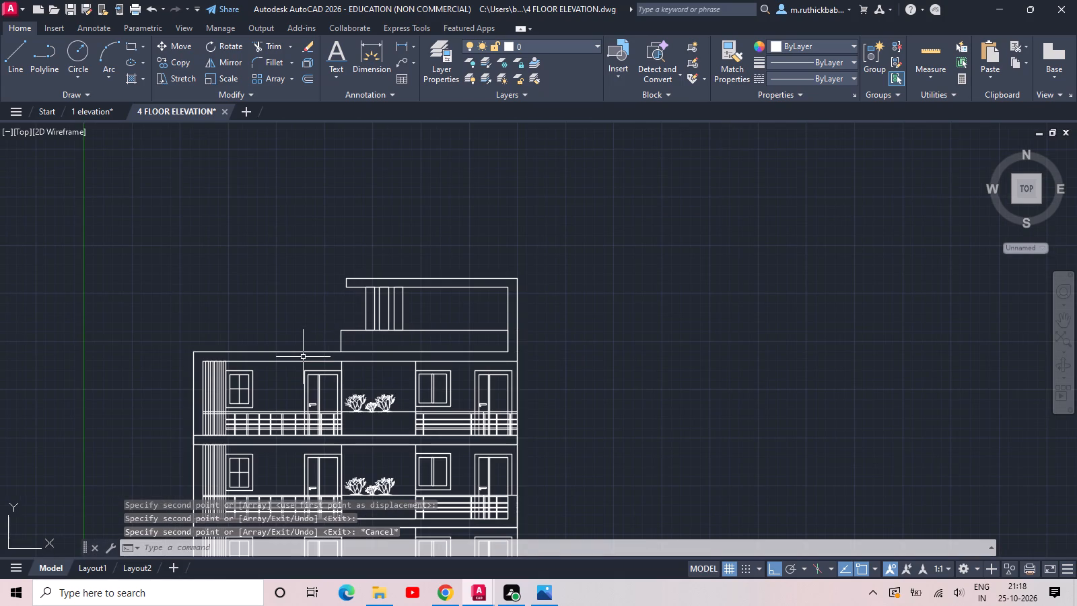
pyautogui.scroll(3, 217, 353)
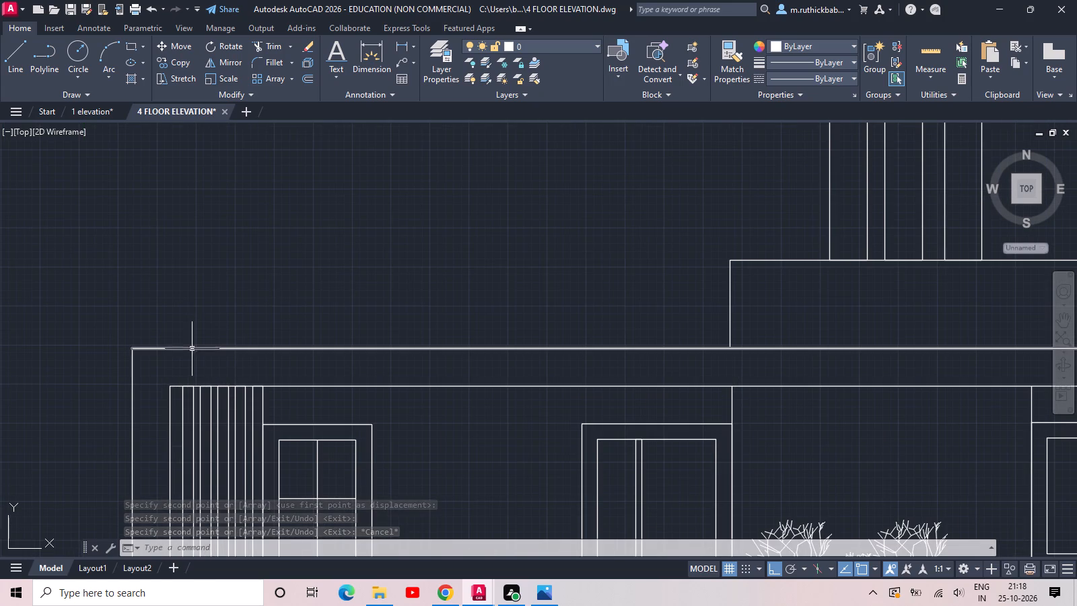
pyautogui.write('REC')
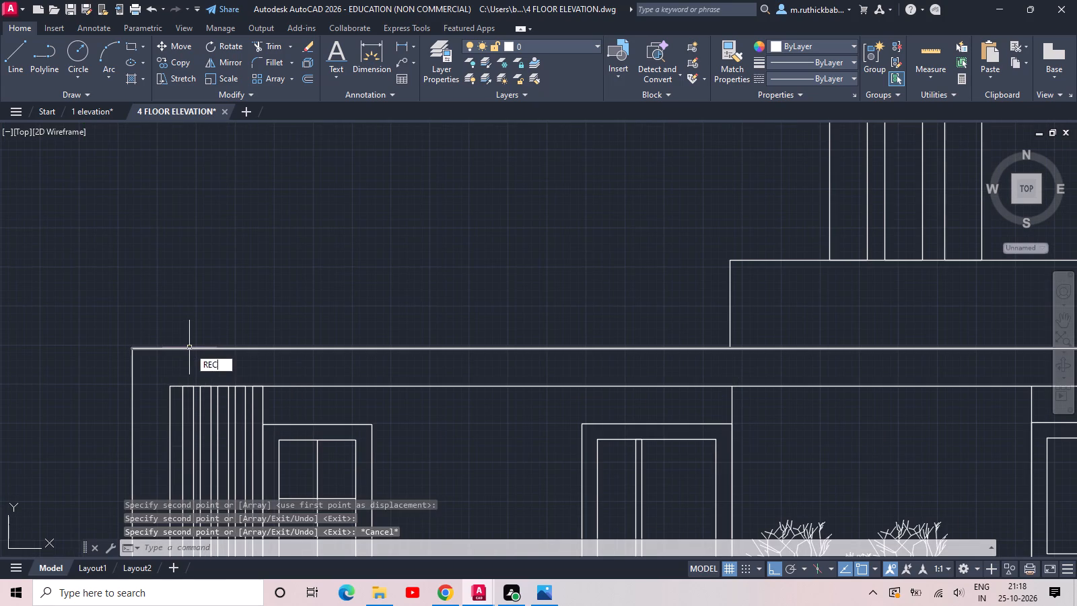
pyautogui.press('space')
pyautogui.click(134, 351)
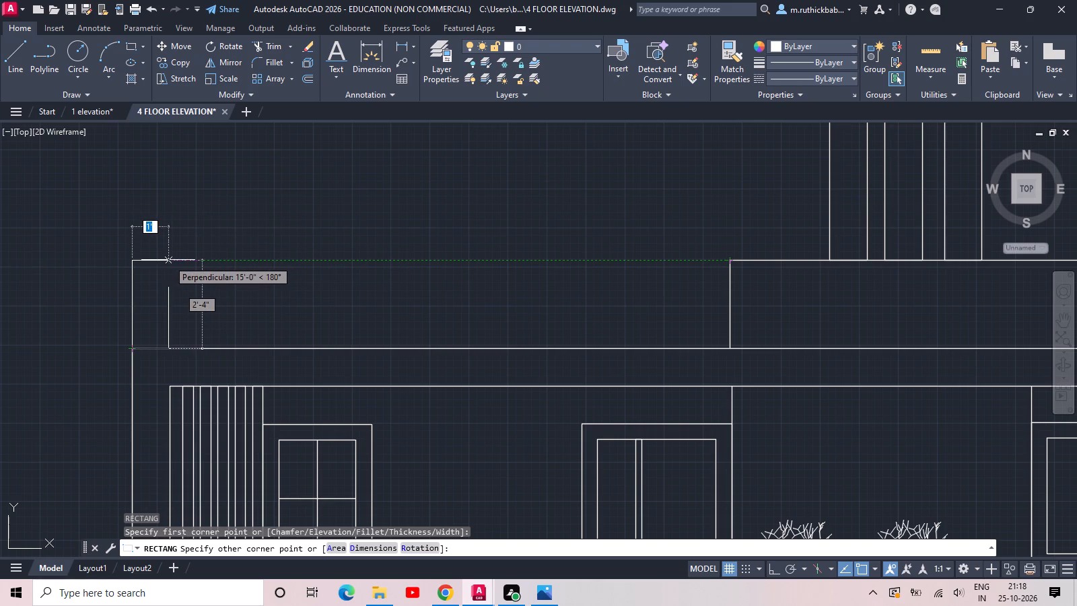
pyautogui.click(168, 261)
pyautogui.press('Escape')
pyautogui.press('Escape')
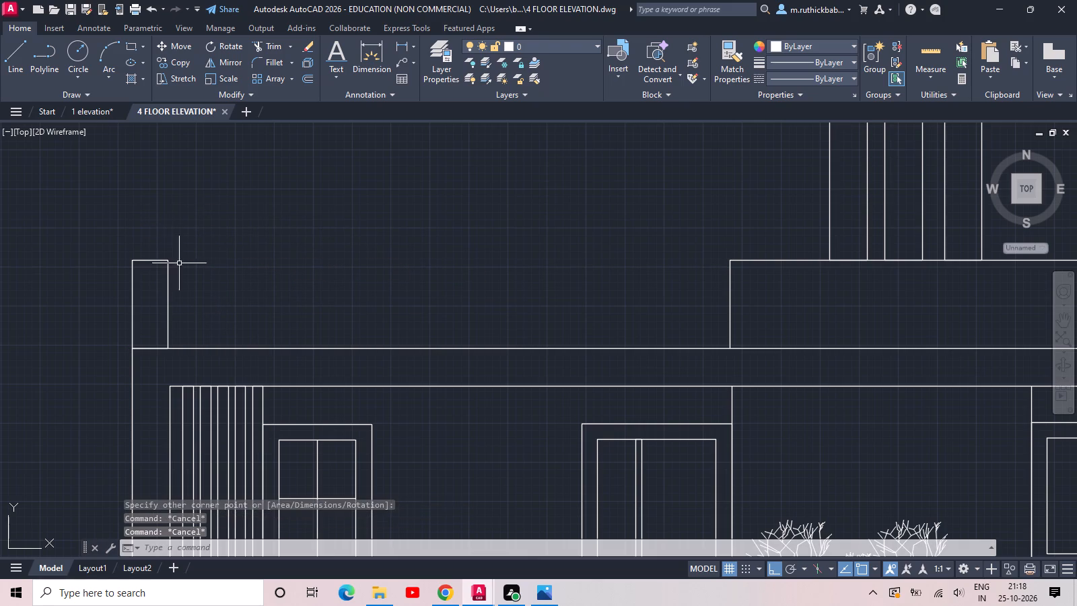
# Draw a top rail rectangle about 15' long and 3" high between the left roof post and the parapet.
pyautogui.write('REC')
pyautogui.press('space')
pyautogui.click(170, 259)
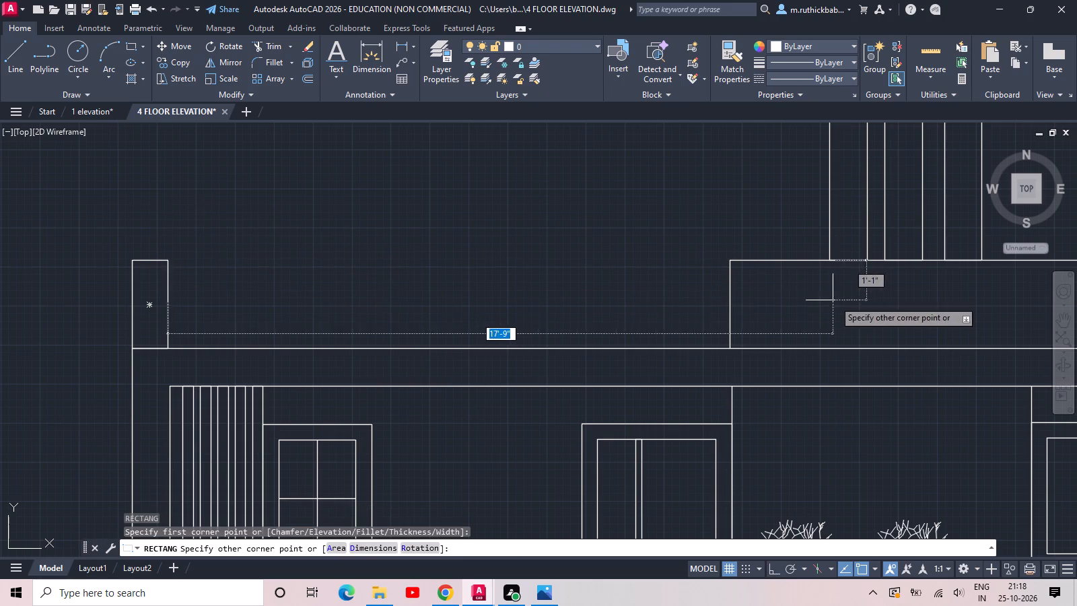
pyautogui.click(732, 271)
# Copy the roof's top rail twice straight down, placing a middle and a lower rail above the roof line.
pyautogui.moveTo(683, 297); pyautogui.dragTo(678, 288)
pyautogui.click(633, 232)
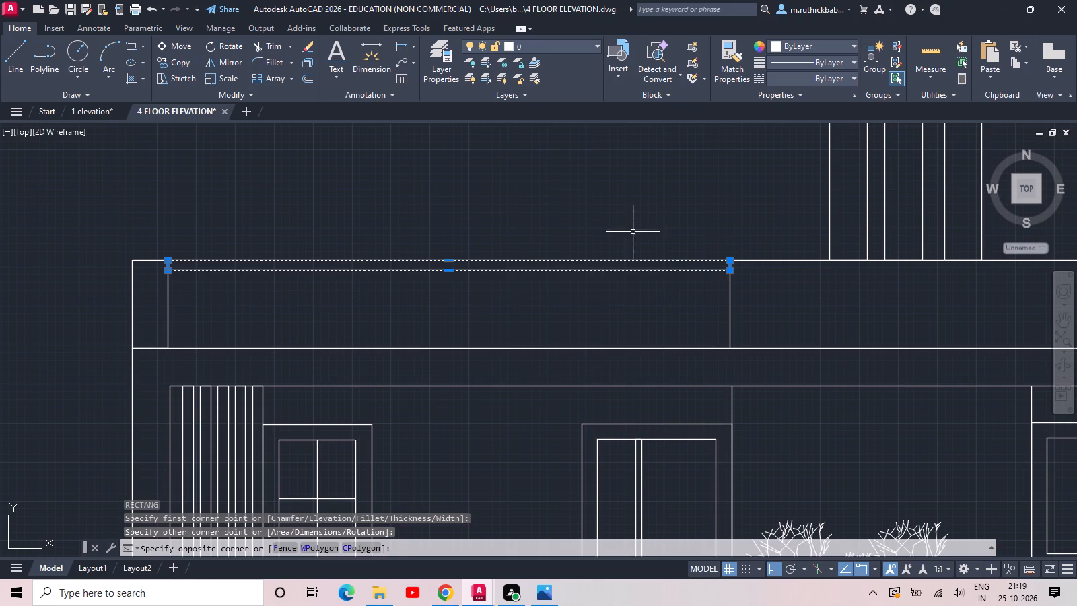
pyautogui.press('c')
pyautogui.press('o')
pyautogui.press('space')
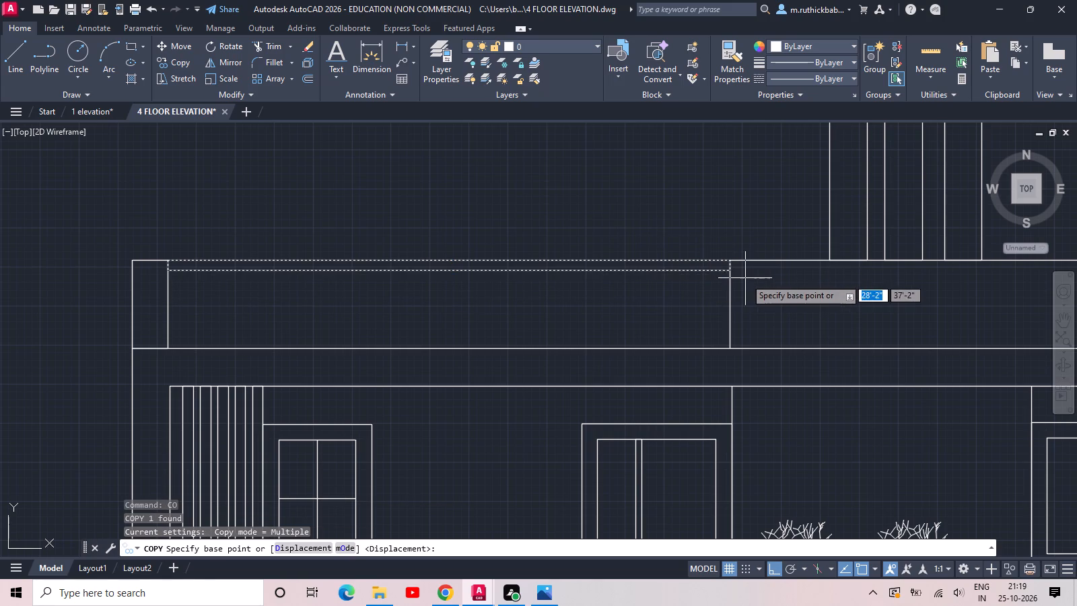
pyautogui.click(727, 271)
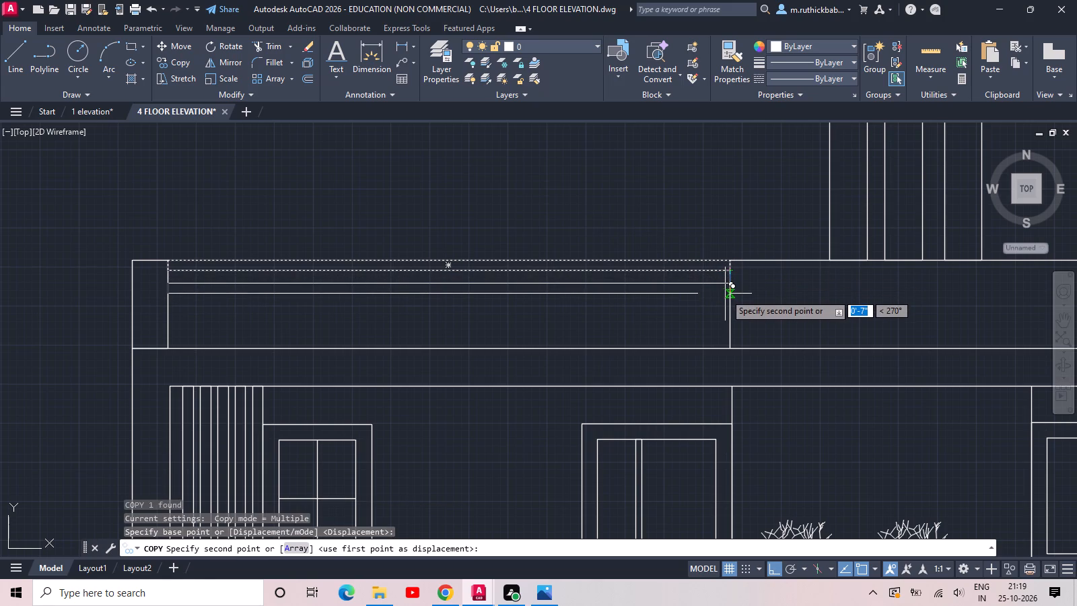
pyautogui.click(724, 298)
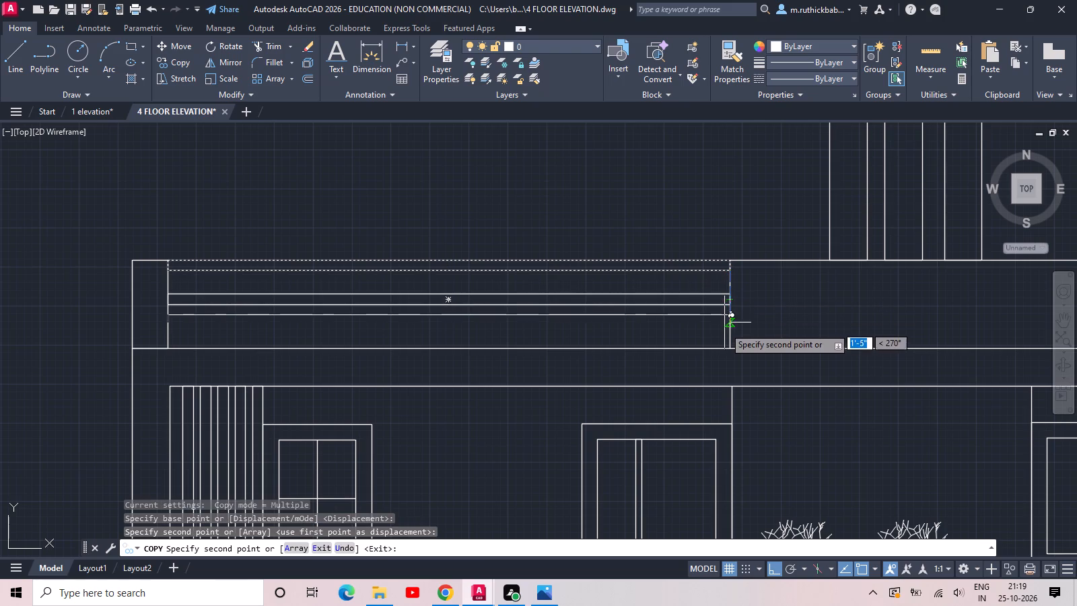
pyautogui.click(731, 333)
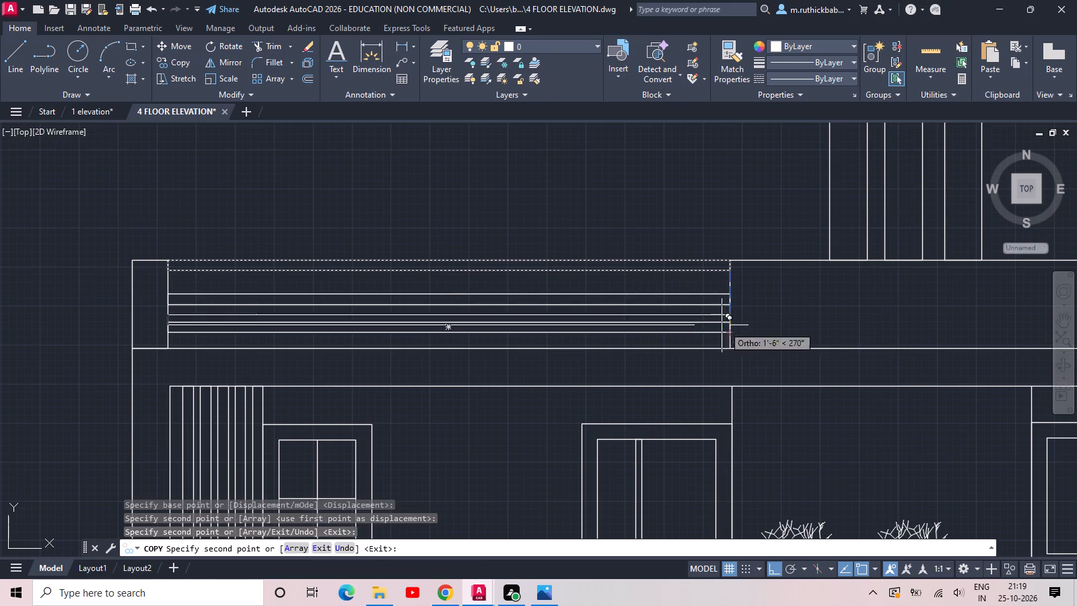
pyautogui.press('Escape')
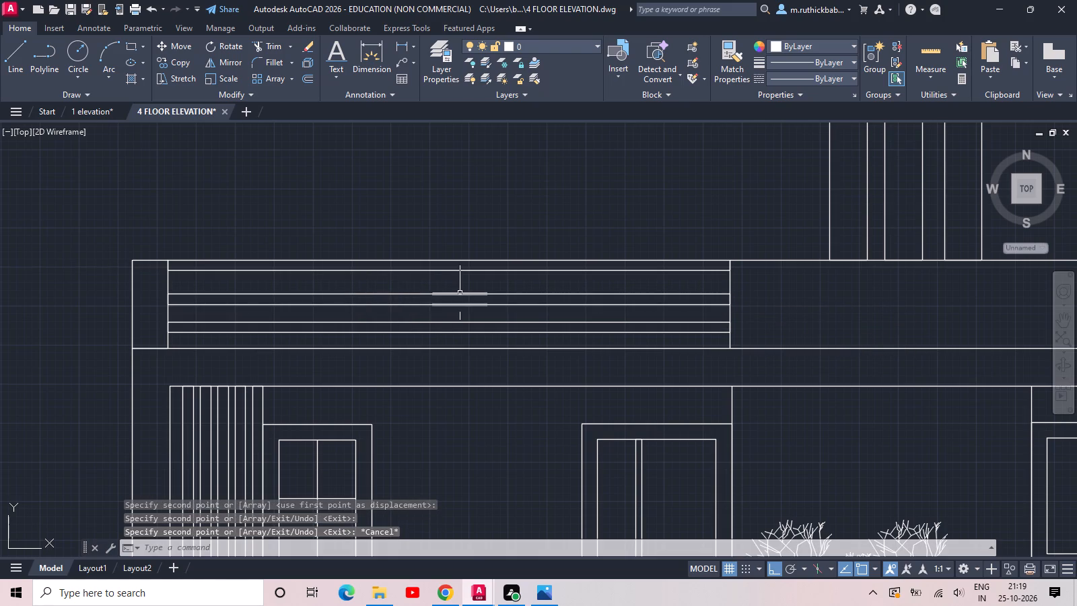
# Examine the new roof railing, parapet and rooftop pillars against the rest of the elevation.
pyautogui.scroll(-1, 460, 293)
pyautogui.scroll(-2, 609, 366)
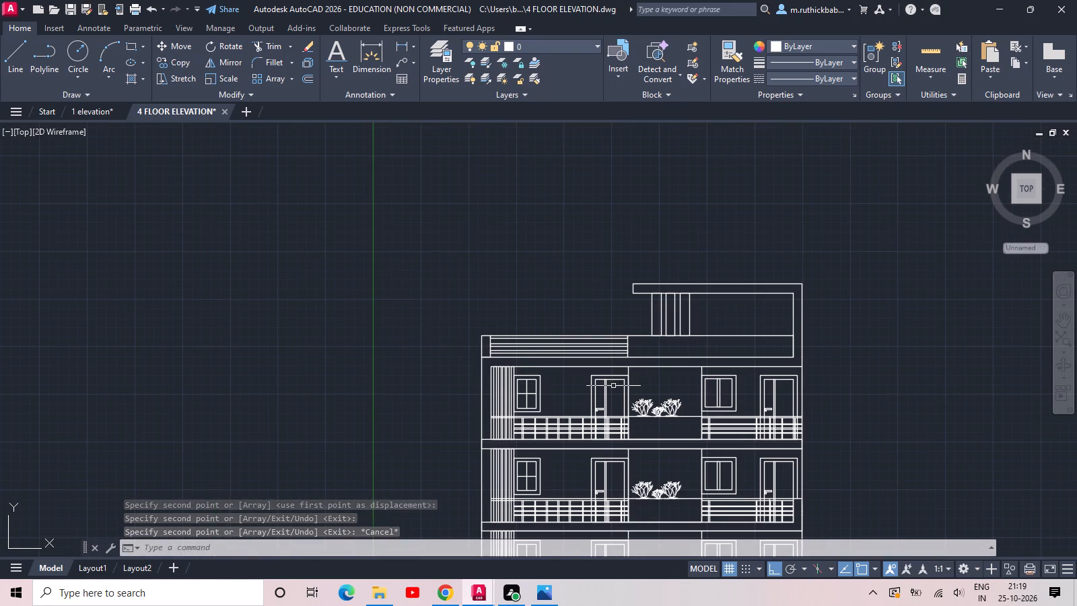
pyautogui.moveTo(635, 369); pyautogui.dragTo(516, 367, button='middle')
pyautogui.scroll(-1, 544, 368)
pyautogui.scroll(1, 550, 364)
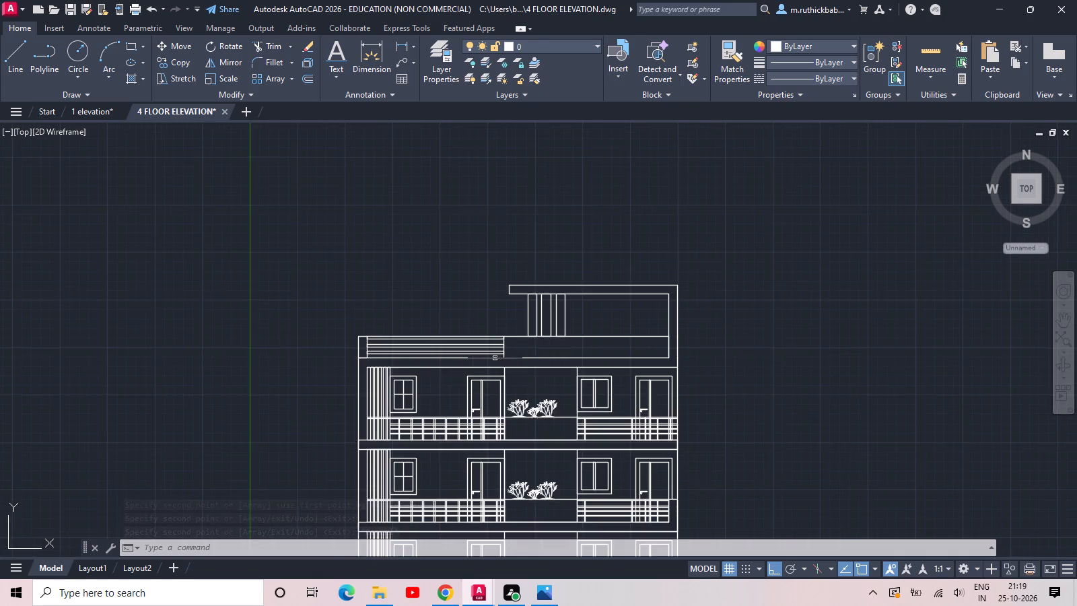
pyautogui.scroll(4, 492, 358)
pyautogui.scroll(-1, 592, 357)
pyautogui.moveTo(567, 358); pyautogui.dragTo(567, 358, button='middle')
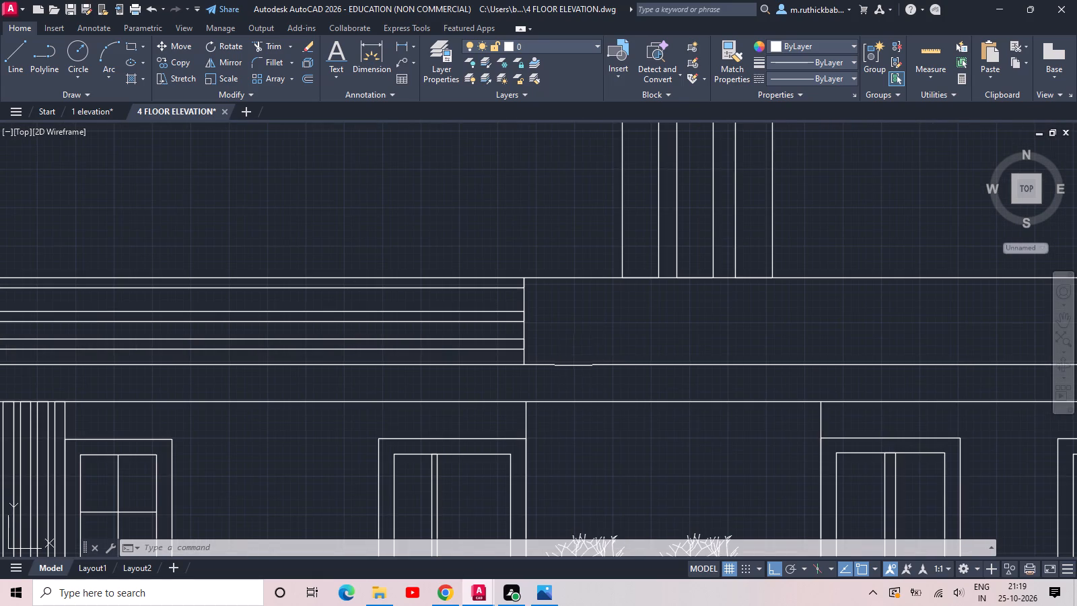
pyautogui.moveTo(567, 358); pyautogui.dragTo(403, 391, button='middle')
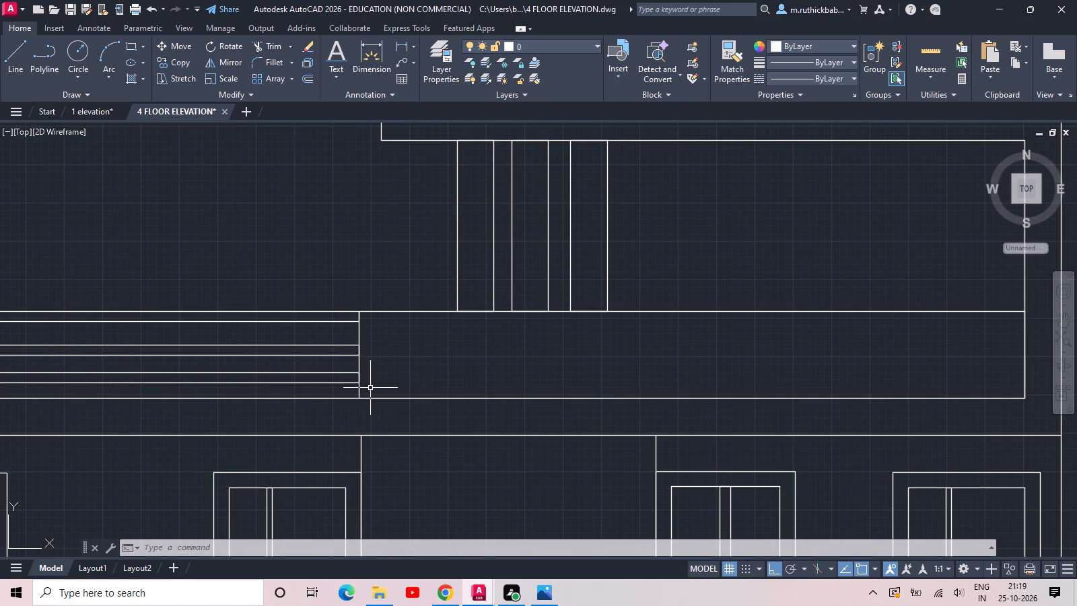
pyautogui.scroll(-2, 412, 390)
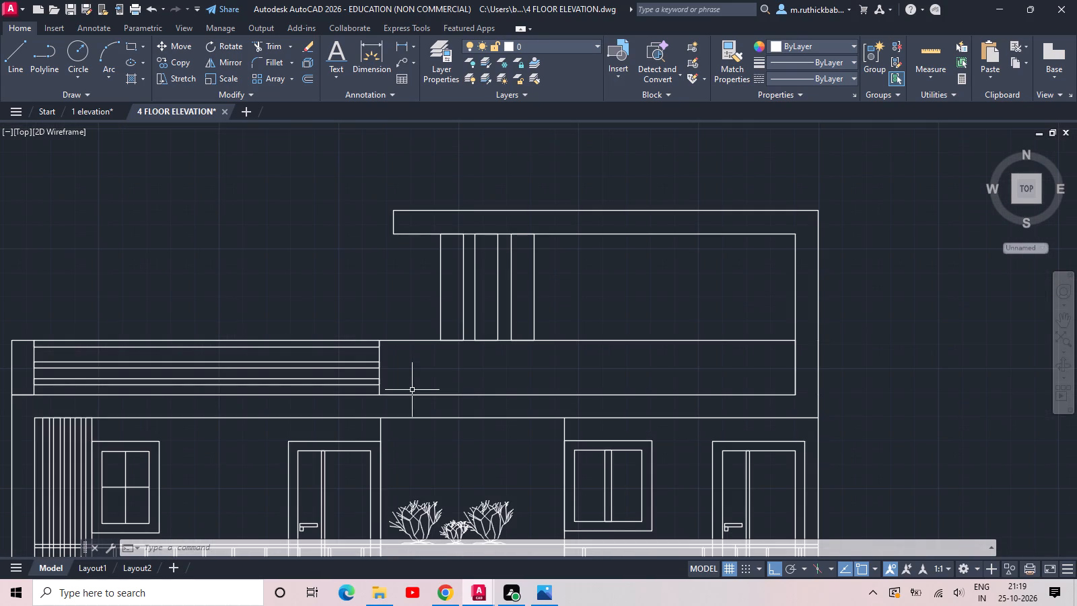
pyautogui.scroll(2, 372, 385)
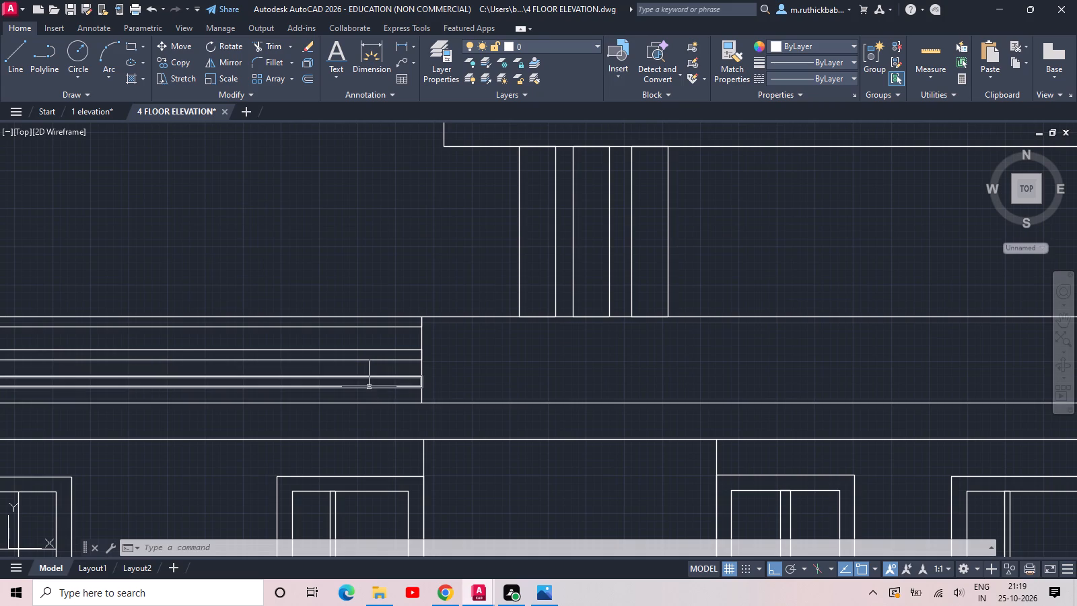
# Delete the lowest of the three roof railing rails, just above the roof line.
pyautogui.click(370, 391)
pyautogui.click(366, 378)
pyautogui.press('Delete')
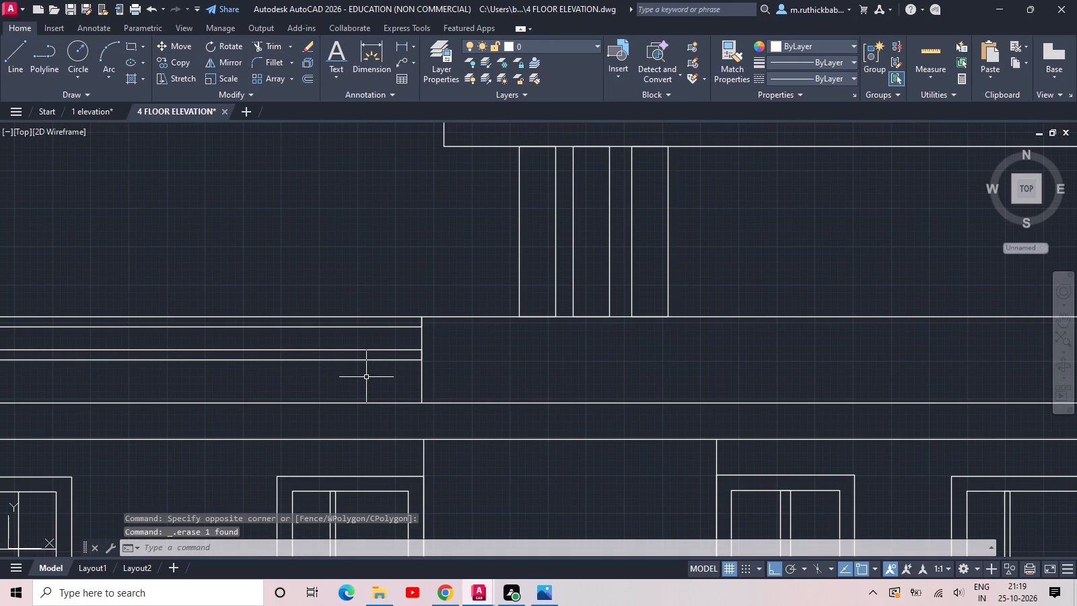
# Trim away the vertical post and parapet edges below the roof's middle rail, at both ends of the railing.
pyautogui.scroll(-2, 366, 377)
pyautogui.scroll(1, 394, 379)
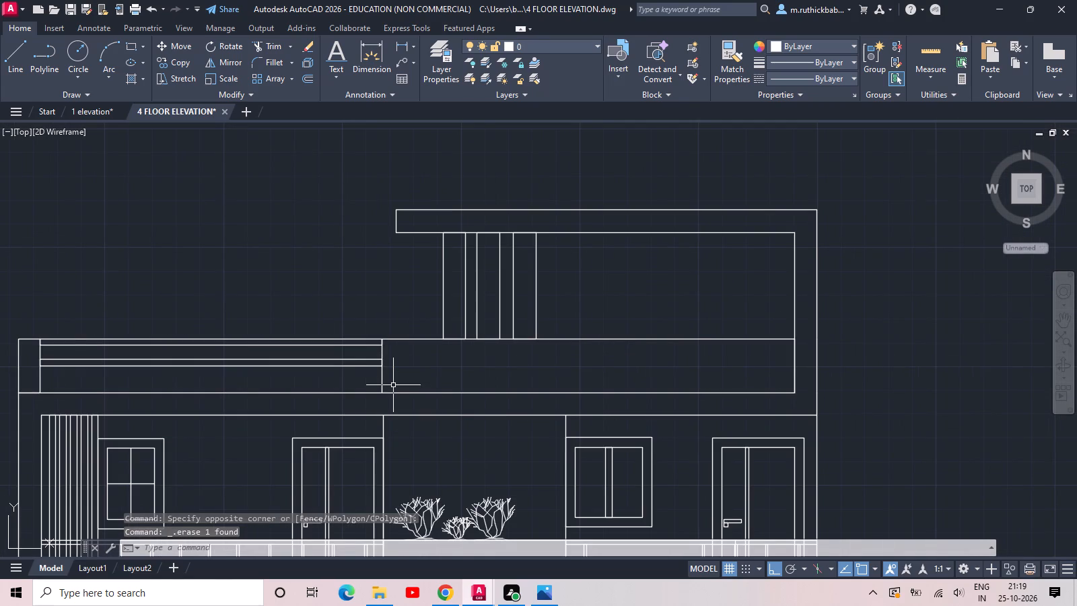
pyautogui.press('t')
pyautogui.press('r')
pyautogui.press('space')
pyautogui.press('space')
pyautogui.click(404, 381)
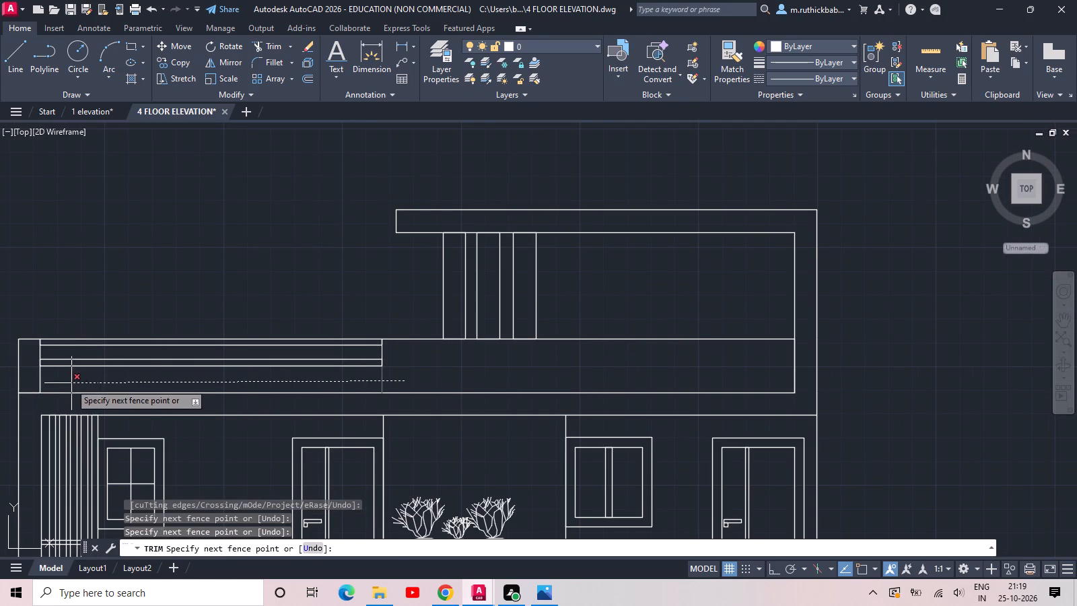
pyautogui.click(36, 380)
pyautogui.press('Escape')
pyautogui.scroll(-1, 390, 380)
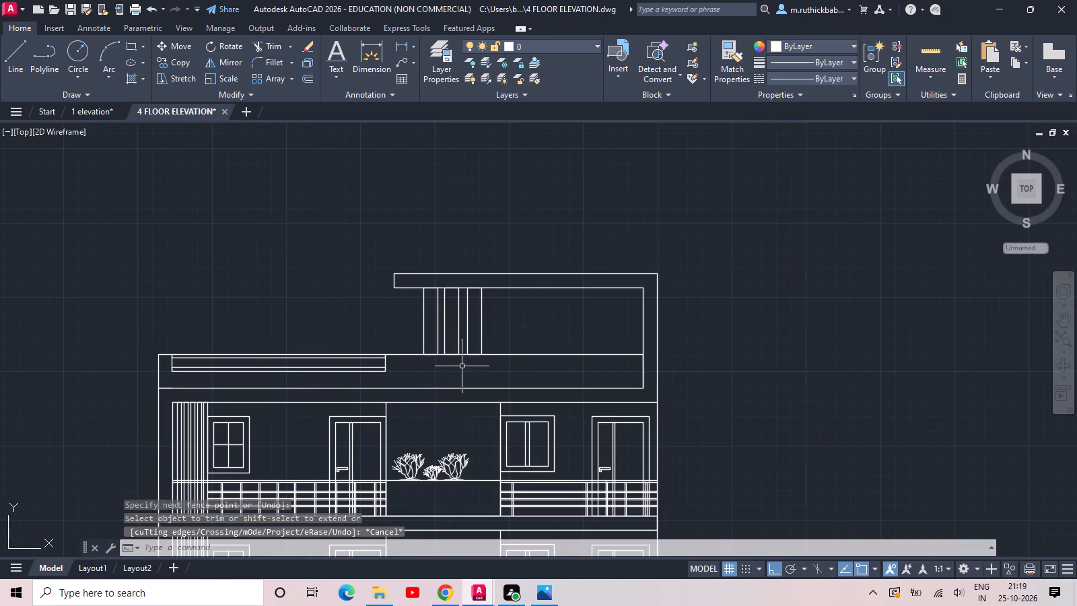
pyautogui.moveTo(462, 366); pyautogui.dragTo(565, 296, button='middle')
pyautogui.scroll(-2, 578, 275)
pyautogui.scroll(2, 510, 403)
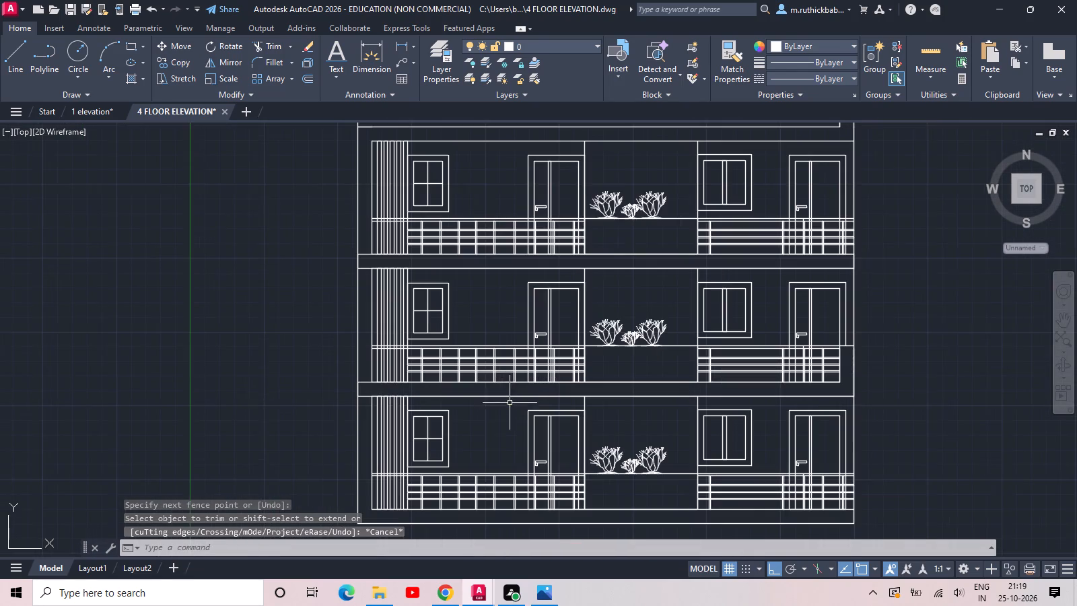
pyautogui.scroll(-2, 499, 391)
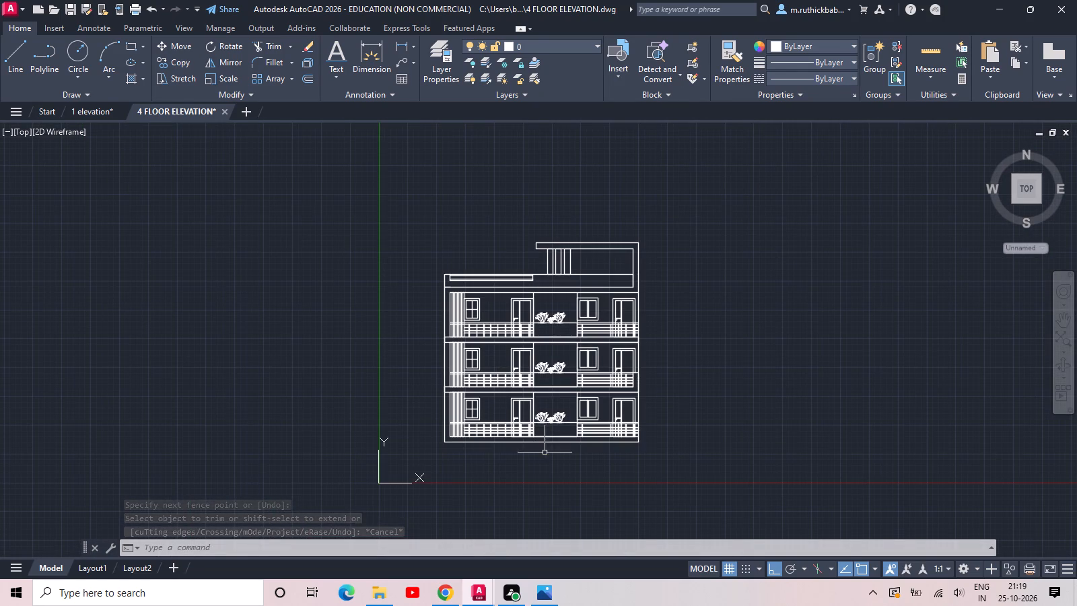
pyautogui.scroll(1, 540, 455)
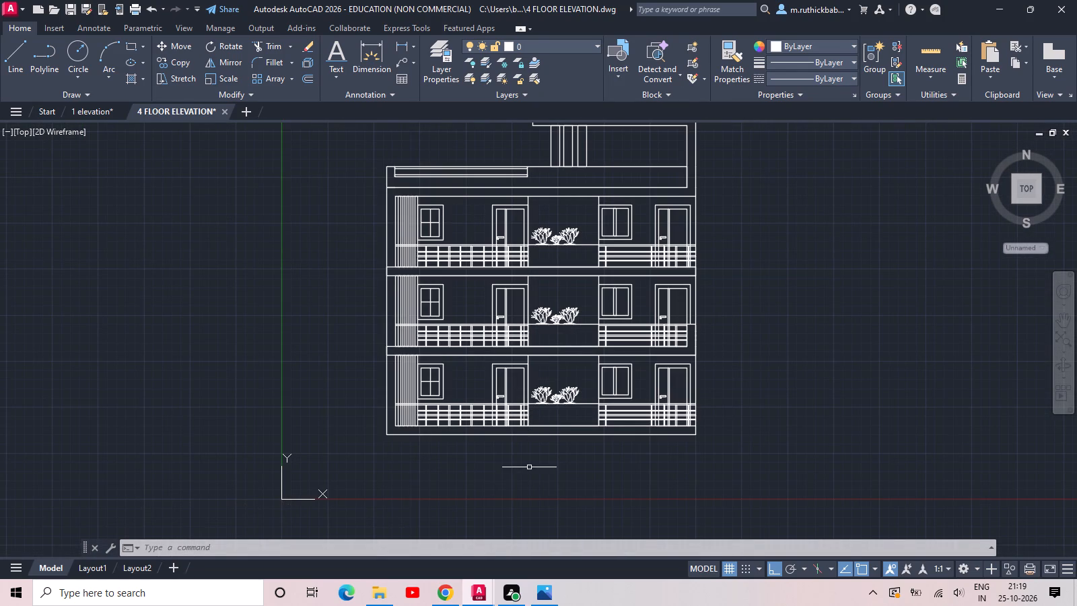
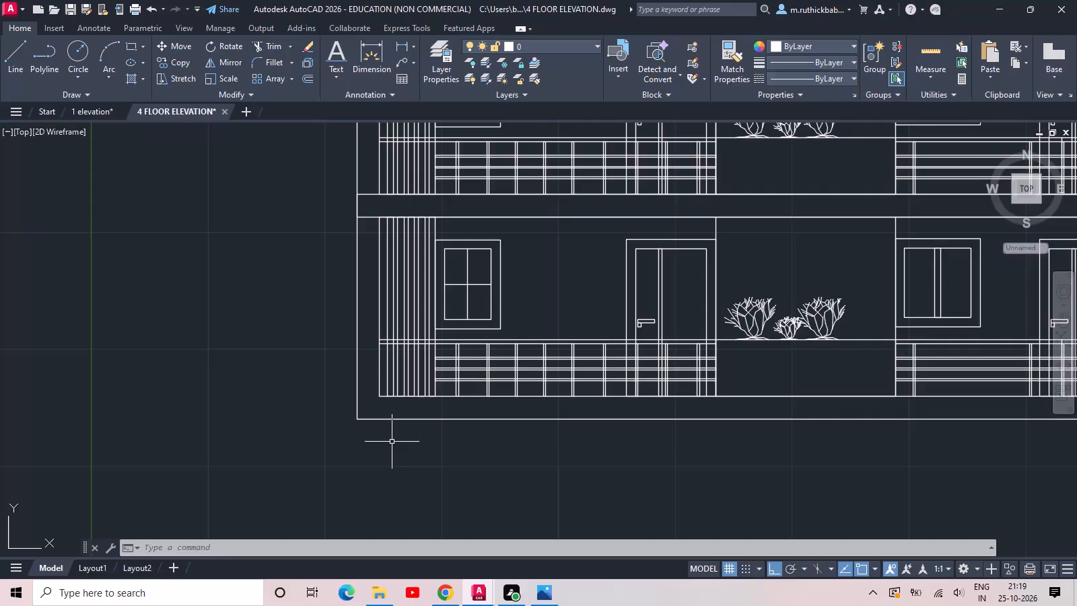
# Draw a 12" wide by 10' high rectangular column hanging below the lowest slab, aligned with the inner wall line at its left end.
pyautogui.press('r')
pyautogui.write('EC')
pyautogui.press('space')
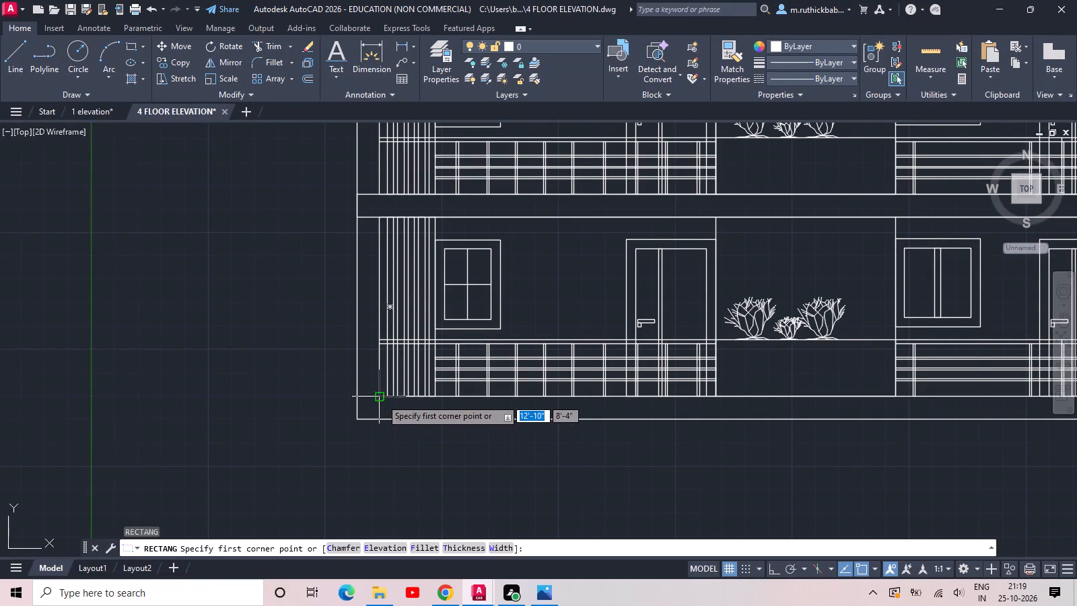
pyautogui.click(380, 418)
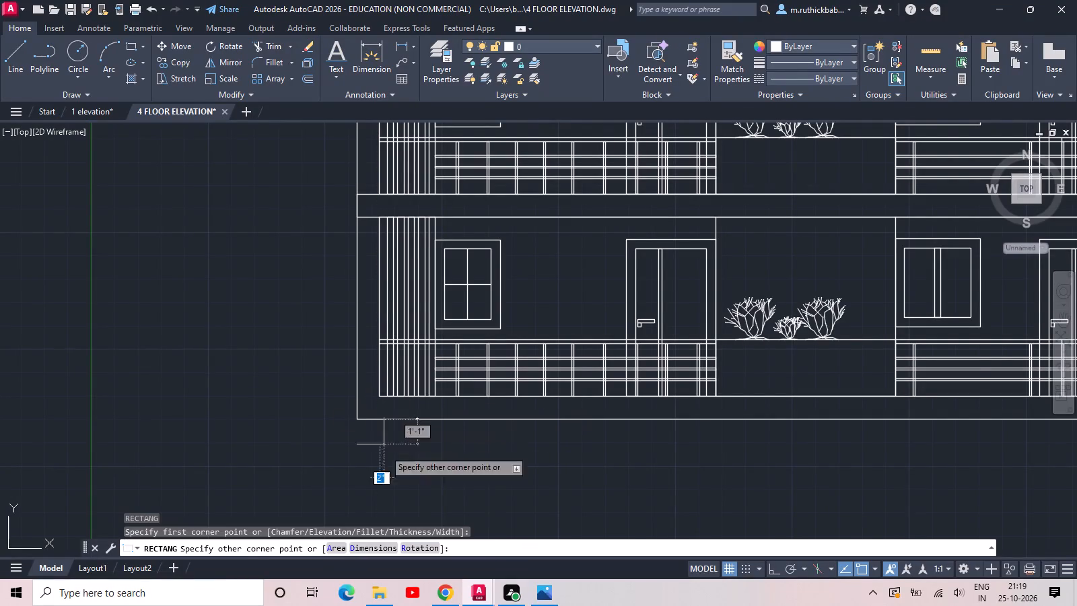
pyautogui.moveTo(392, 483); pyautogui.dragTo(430, 337, button='middle')
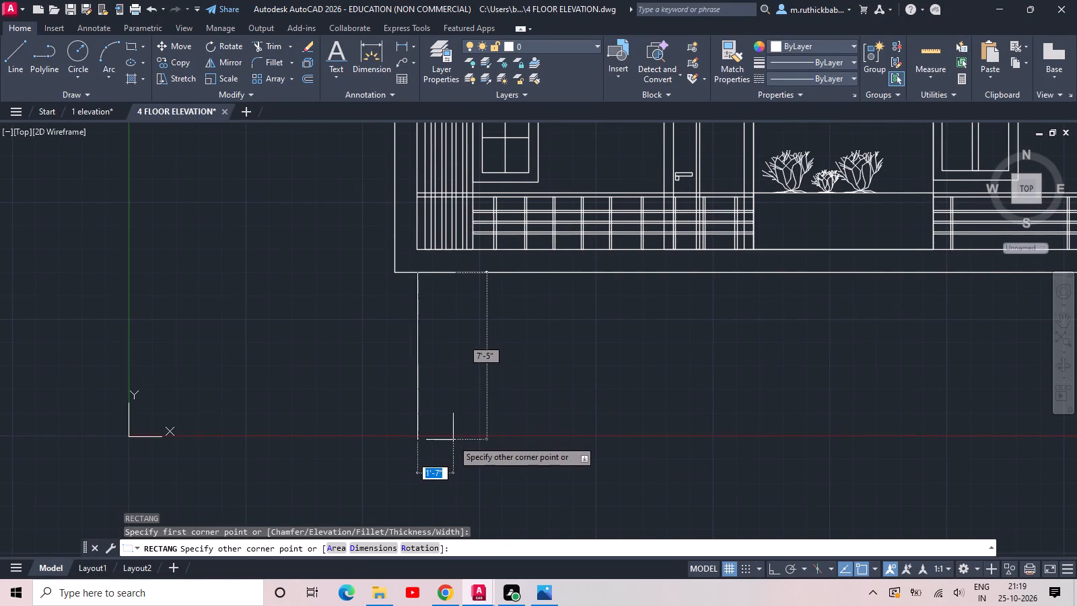
pyautogui.write('12')
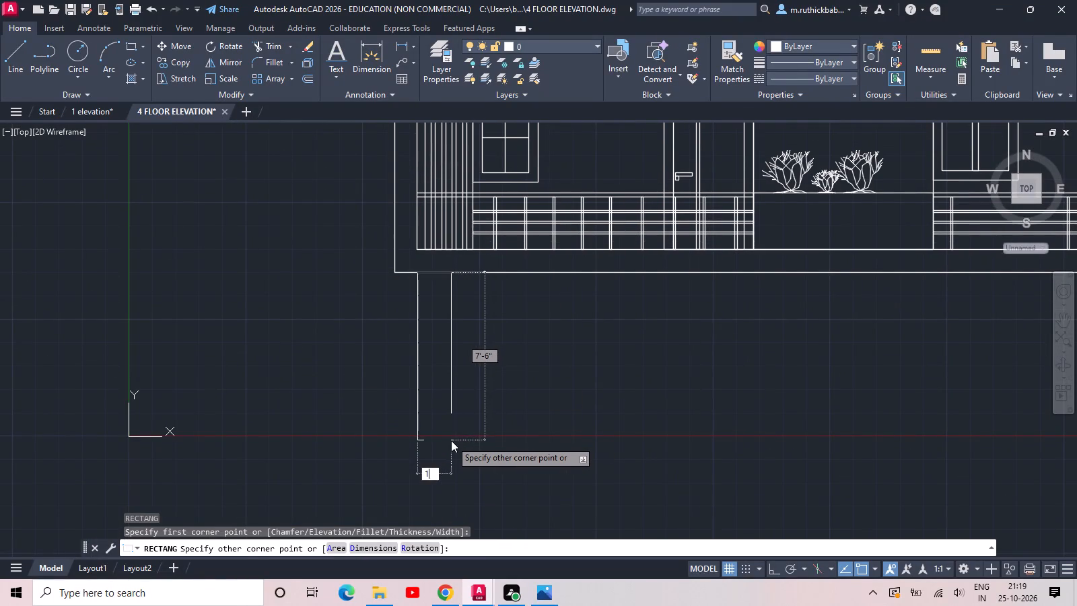
pyautogui.press('Tab')
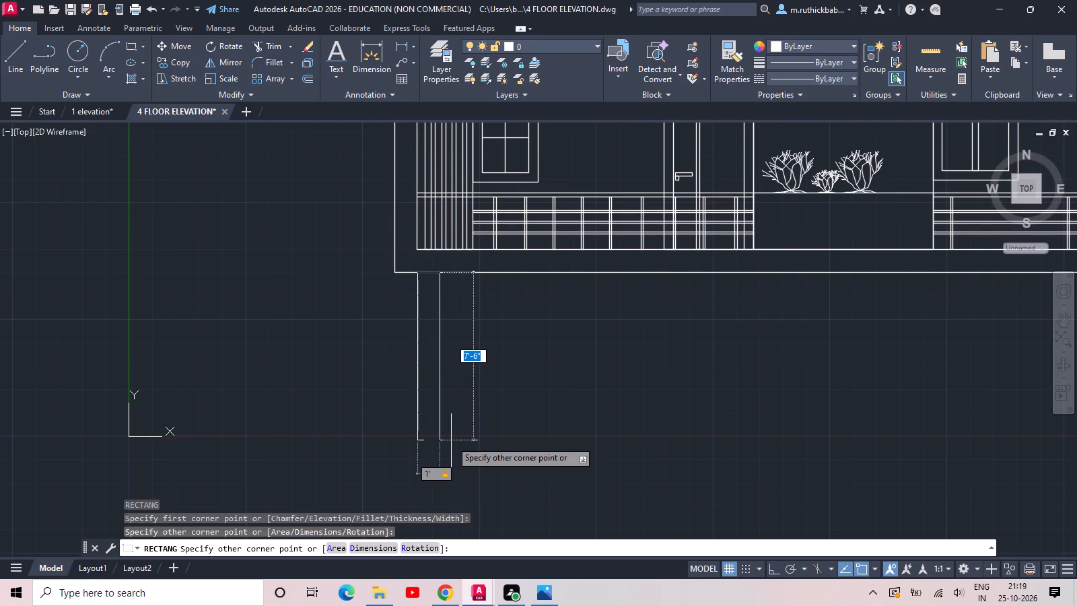
pyautogui.write("10'")
pyautogui.press('Return')
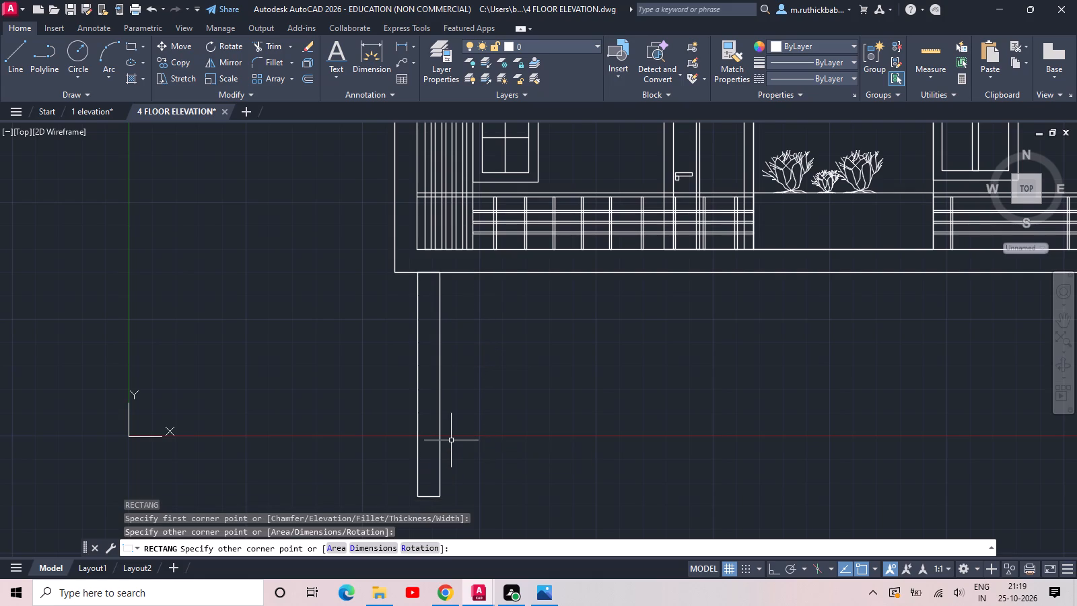
pyautogui.press('Escape')
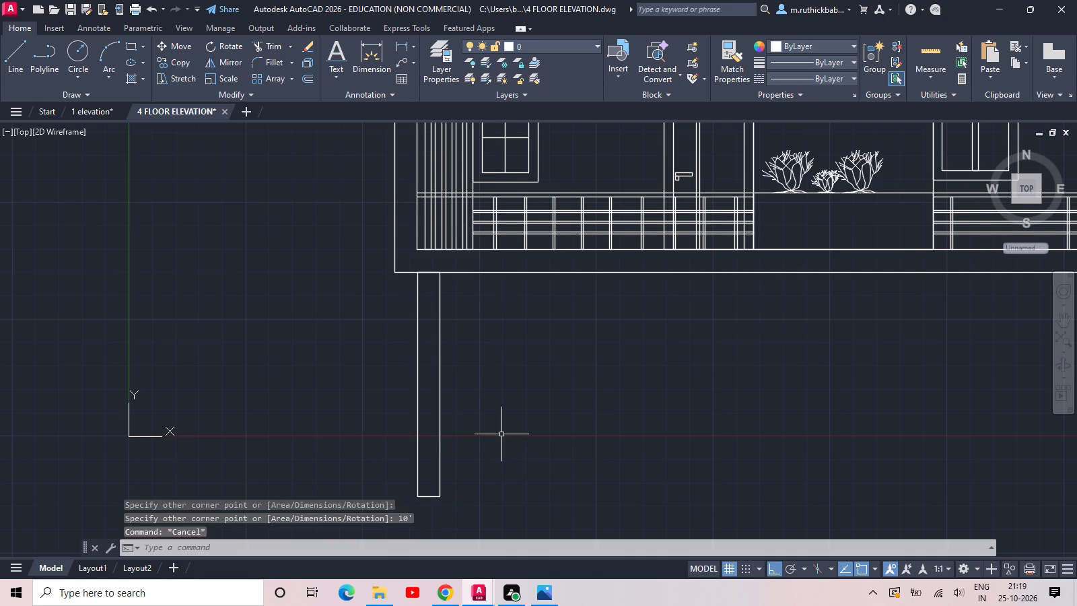
# Draw a wider pedestal rectangle around the column's lower half, from below the slab's outer corner up to the column's mid-height.
pyautogui.scroll(-1, 501, 434)
pyautogui.moveTo(501, 434); pyautogui.dragTo(469, 377, button='middle')
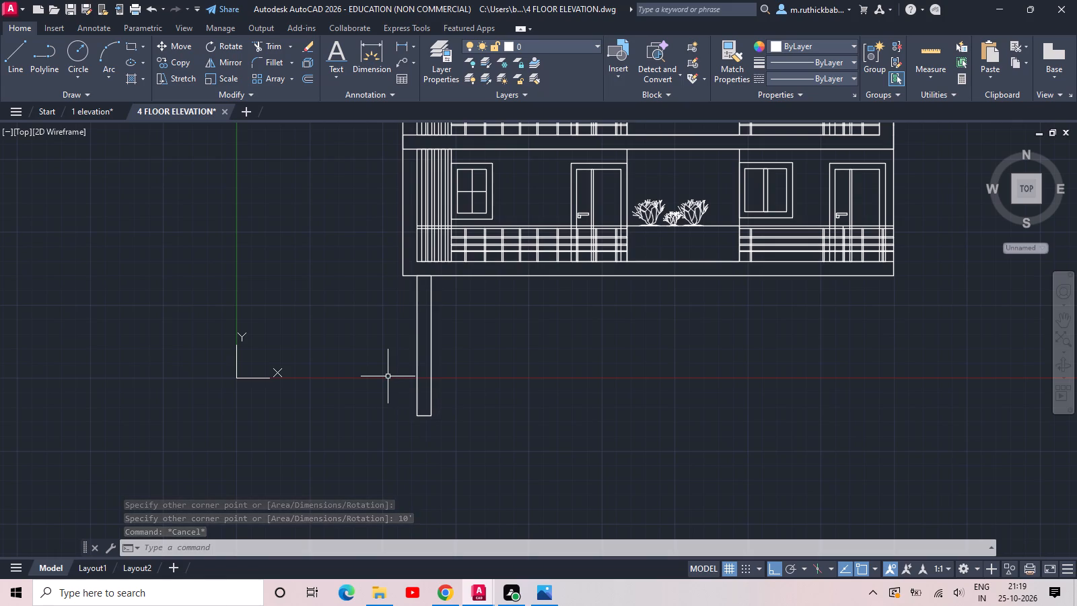
pyautogui.write('REC')
pyautogui.press('space')
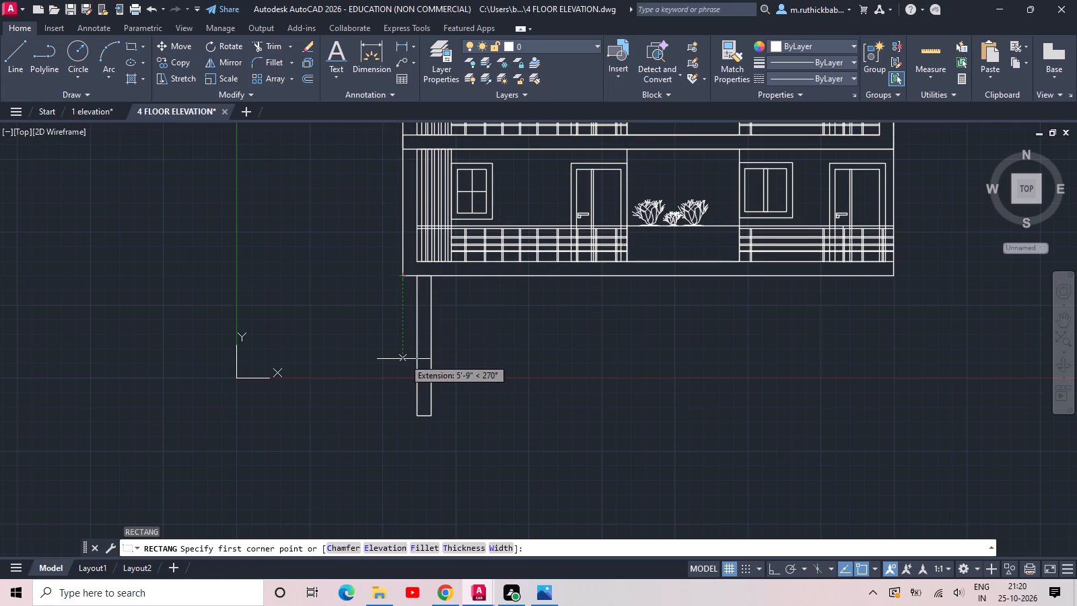
pyautogui.click(403, 419)
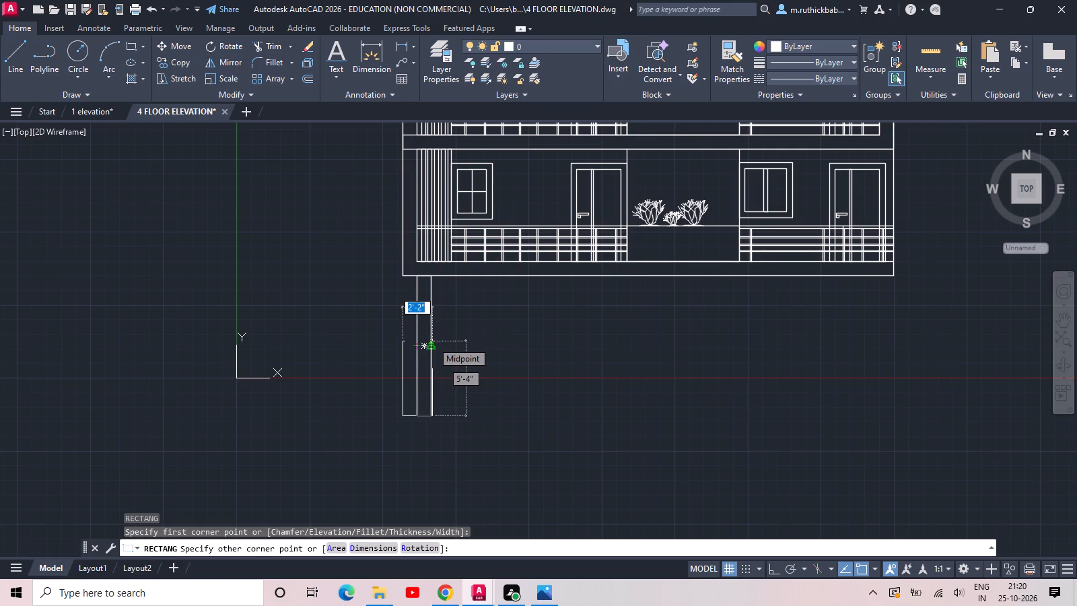
pyautogui.click(432, 341)
# Trim away the column's left edge where it runs inside the pedestal rectangle.
pyautogui.scroll(2, 425, 368)
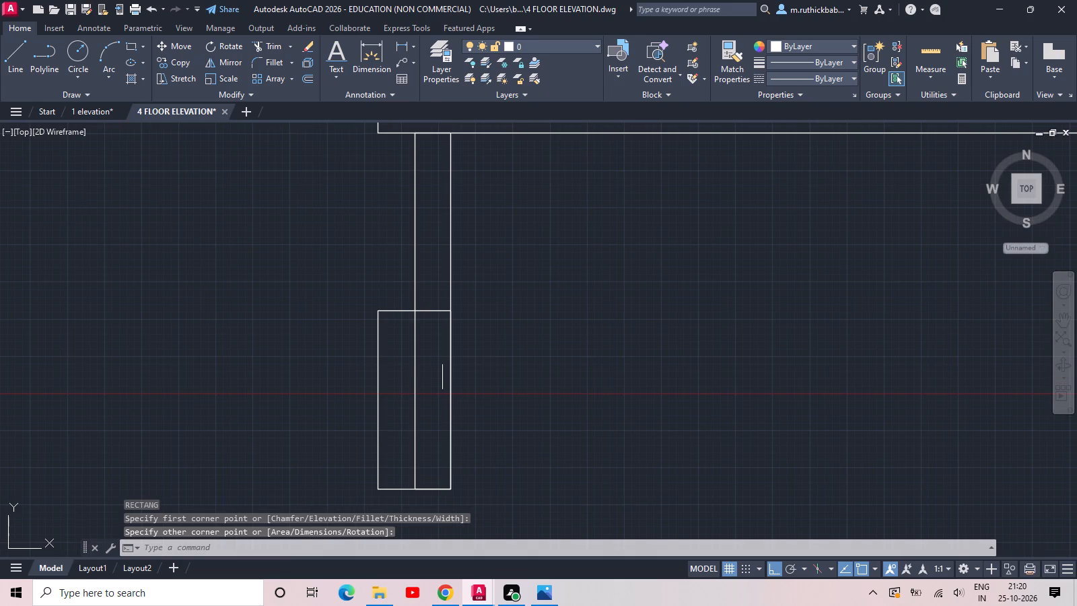
pyautogui.write('TR')
pyautogui.press('space')
pyautogui.press('space')
pyautogui.click(419, 354)
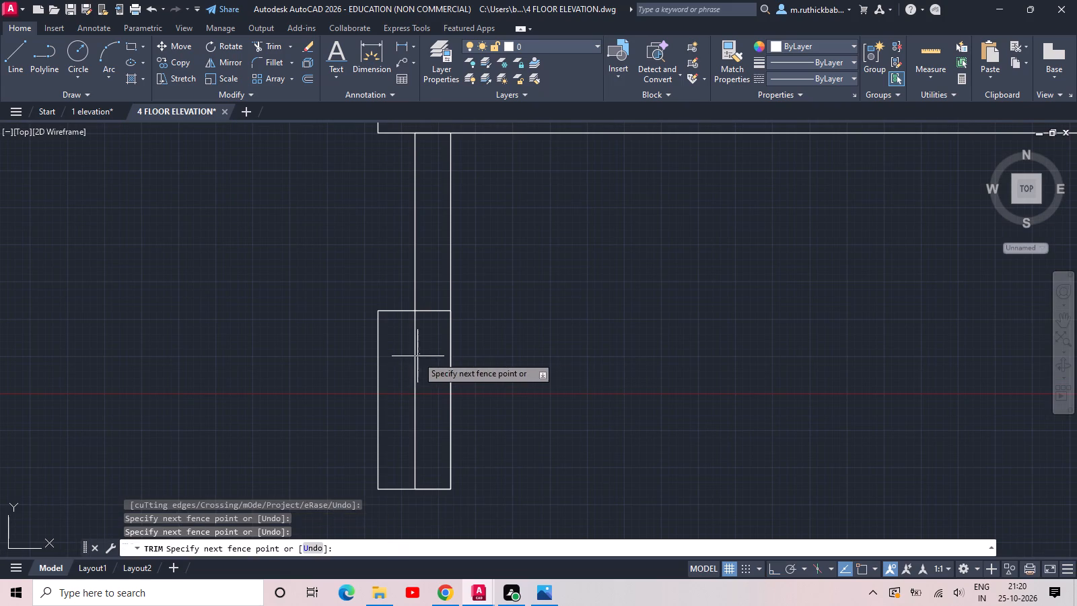
pyautogui.click(402, 368)
pyautogui.press('Escape')
# Draw a horizontal ground line from the pedestal's bottom left corner to beyond the building's right end.
pyautogui.scroll(-1, 449, 343)
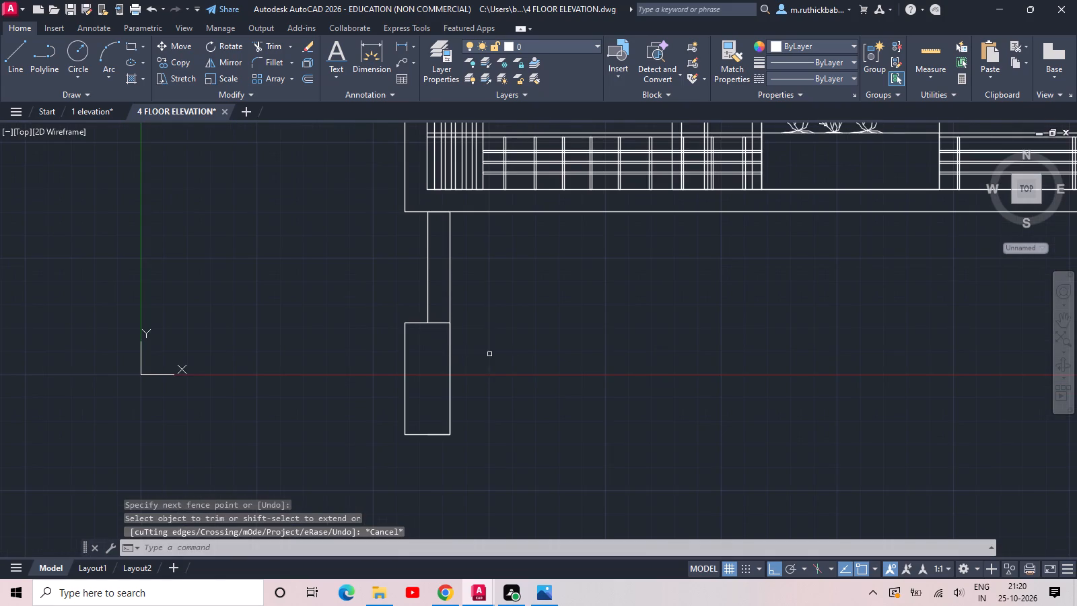
pyautogui.moveTo(489, 354); pyautogui.dragTo(461, 339, button='middle')
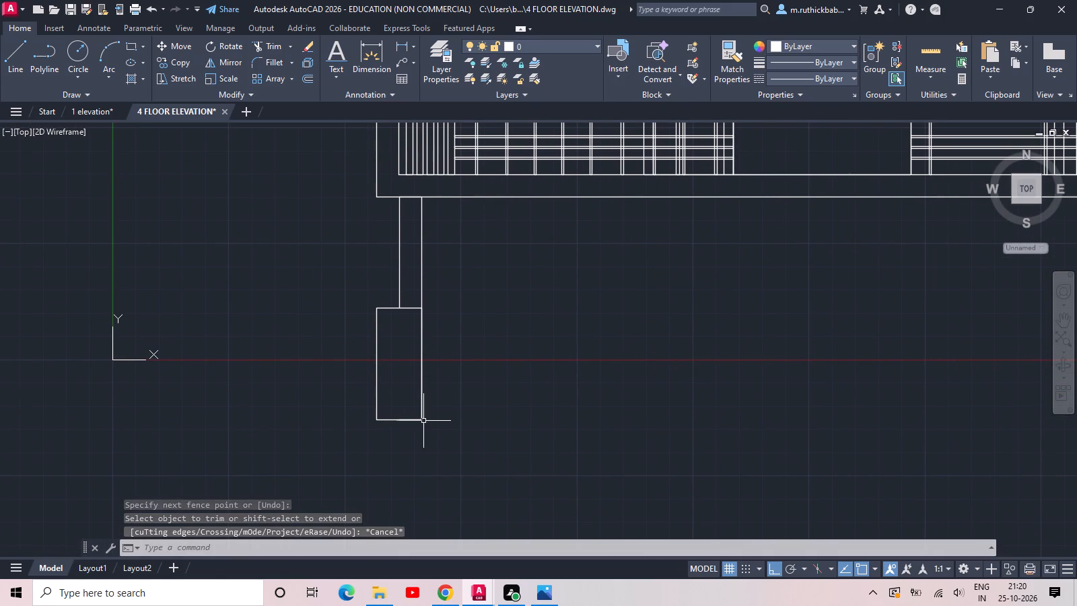
pyautogui.write('L')
pyautogui.press('space')
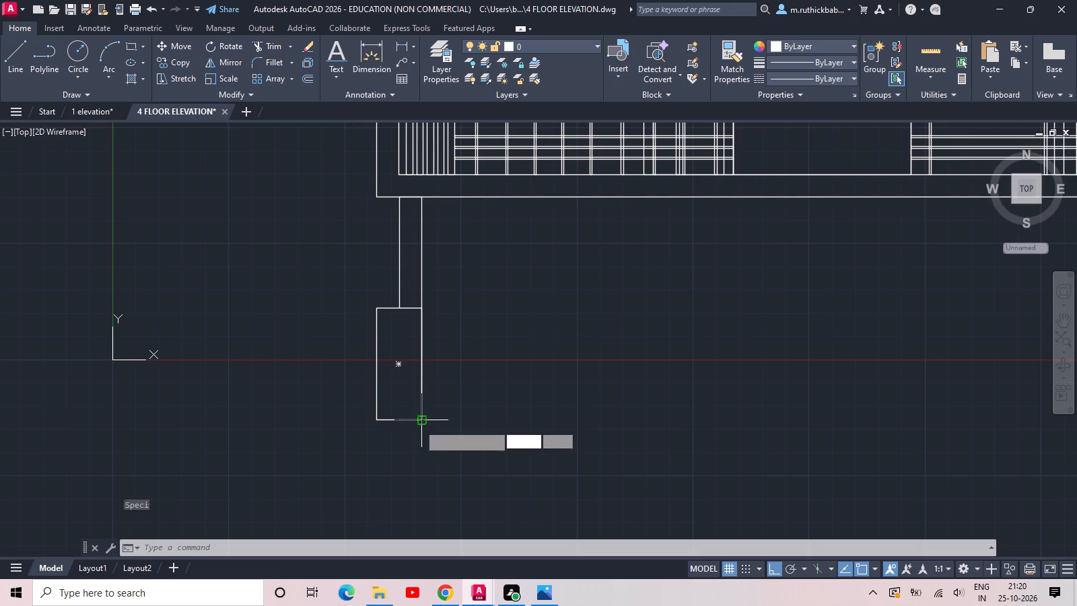
pyautogui.moveTo(378, 422); pyautogui.dragTo(389, 421)
pyautogui.moveTo(777, 425); pyautogui.dragTo(699, 420, button='middle')
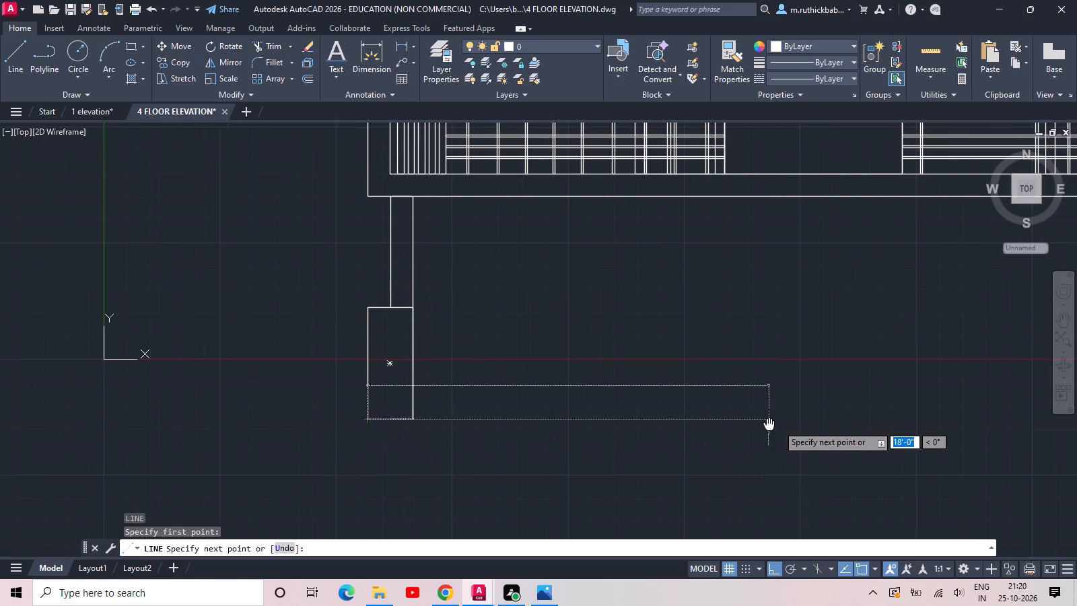
pyautogui.moveTo(699, 420); pyautogui.dragTo(131, 402, button='middle')
pyautogui.scroll(-2, 276, 397)
pyautogui.click(433, 392)
pyautogui.press('`')
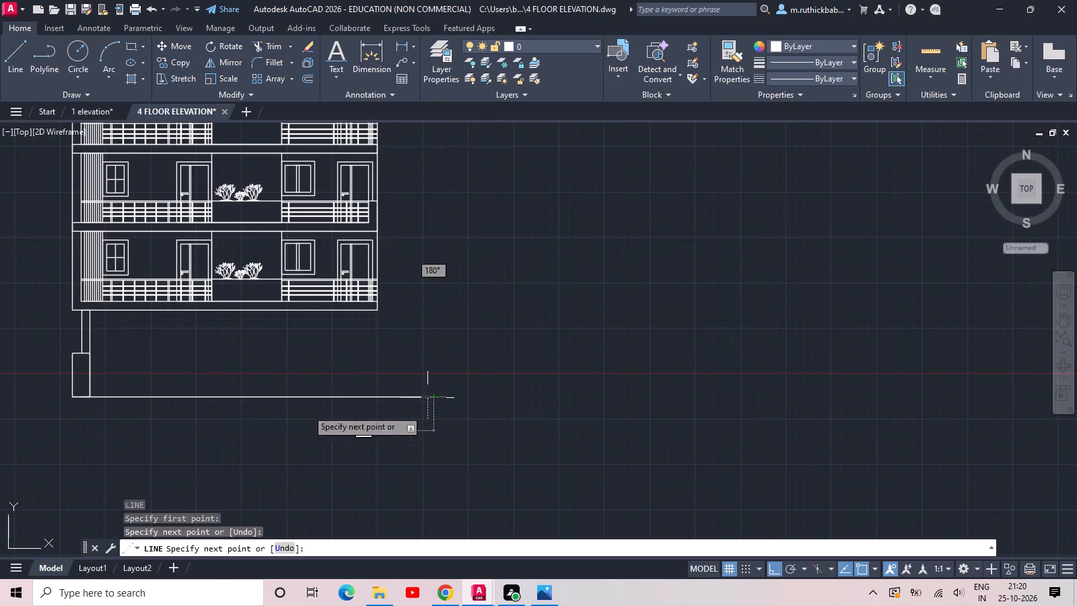
pyautogui.moveTo(280, 405); pyautogui.dragTo(576, 417, button='middle')
pyautogui.press('Escape')
# Draw a low wall rectangle about 6'-8" long and 2'-6" high on the ground line, starting from the pedestal's right side.
pyautogui.scroll(2, 429, 399)
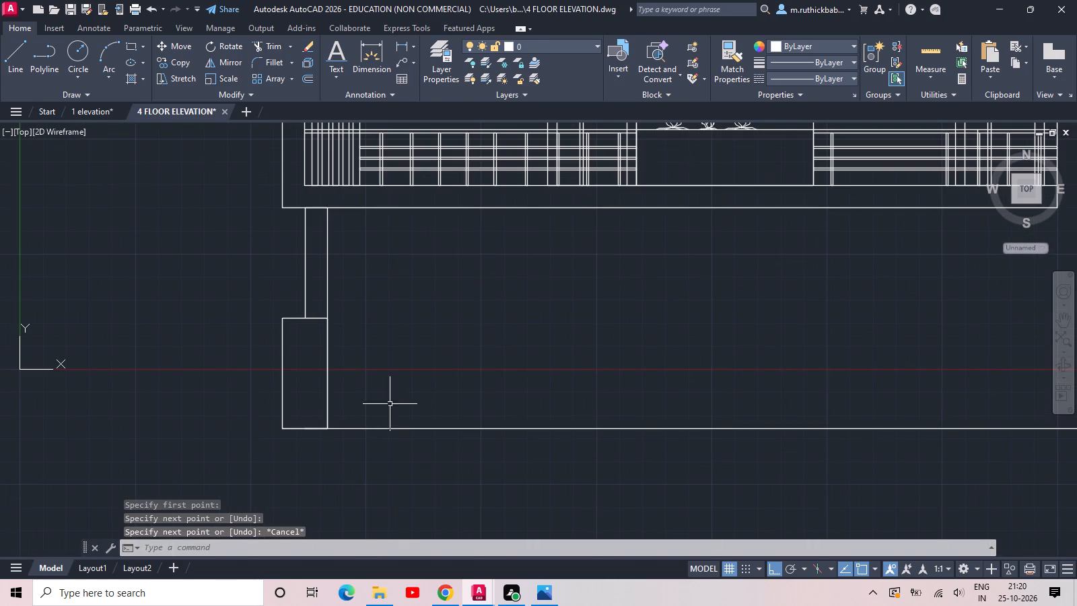
pyautogui.scroll(1, 380, 394)
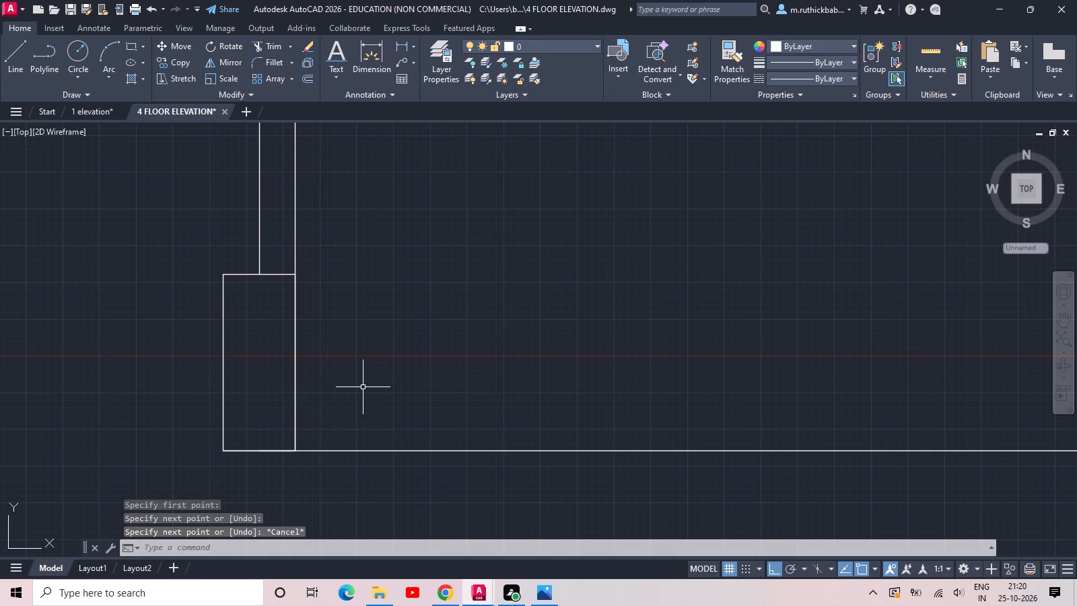
pyautogui.write('REC')
pyautogui.press('space')
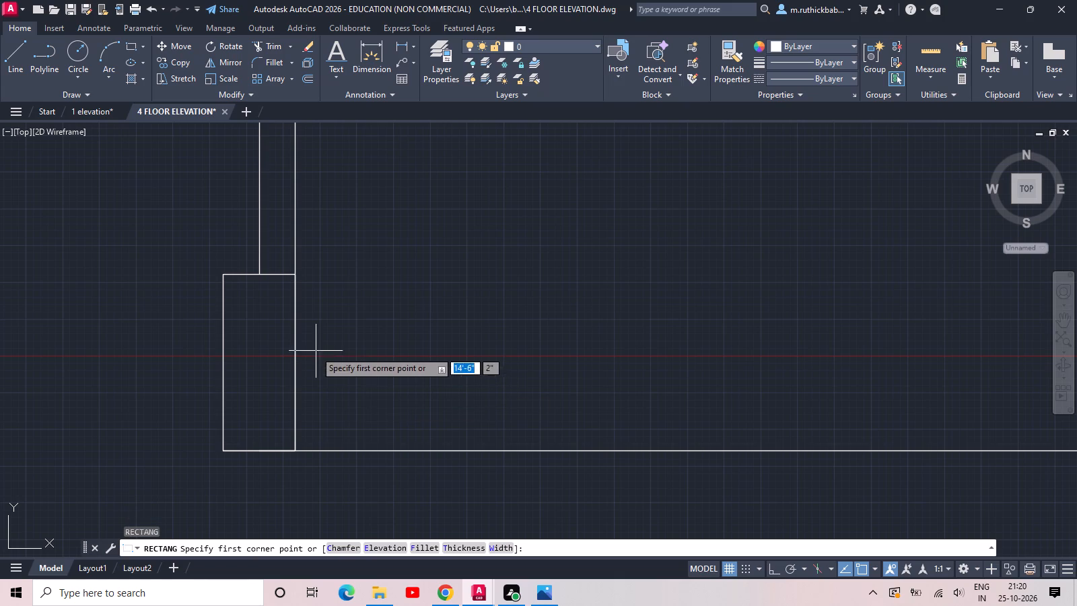
pyautogui.click(296, 366)
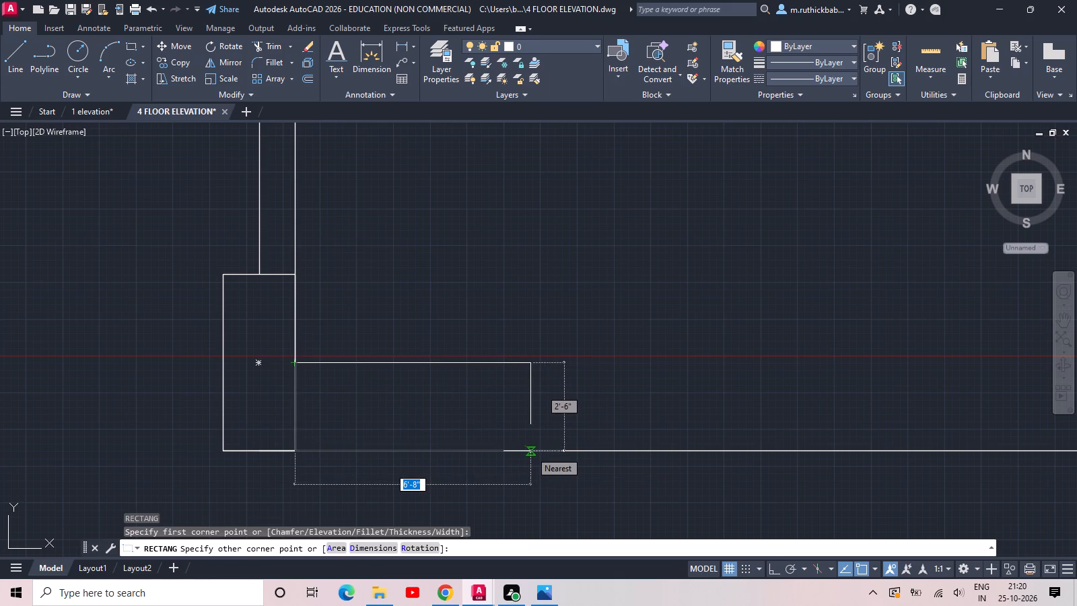
pyautogui.click(528, 452)
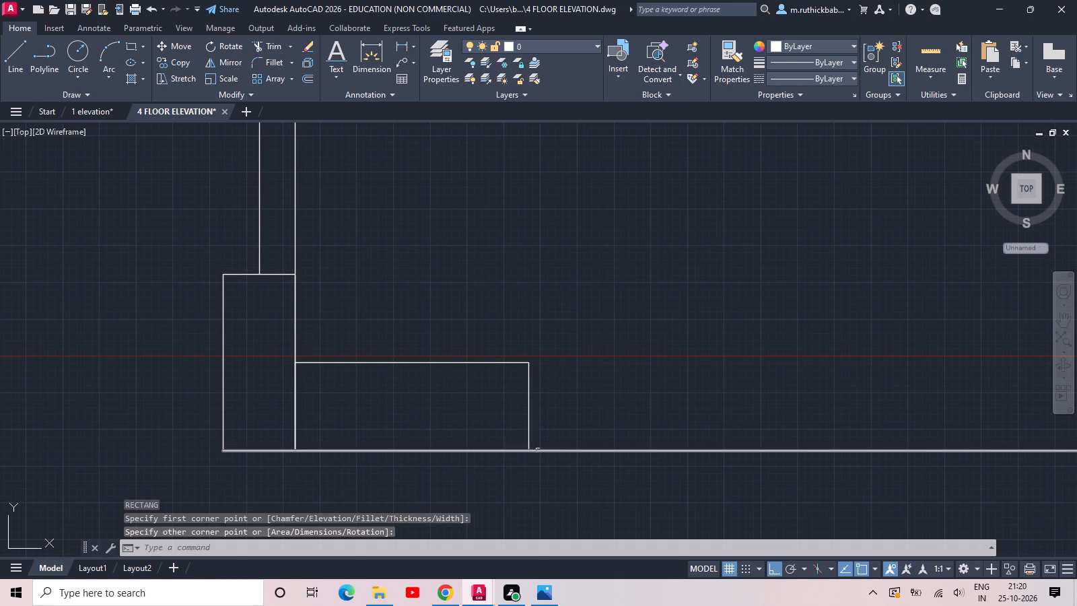
# Draw a 12" wide by 5' high post on the ground line at the right end of the low wall.
pyautogui.press('space')
pyautogui.click(534, 452)
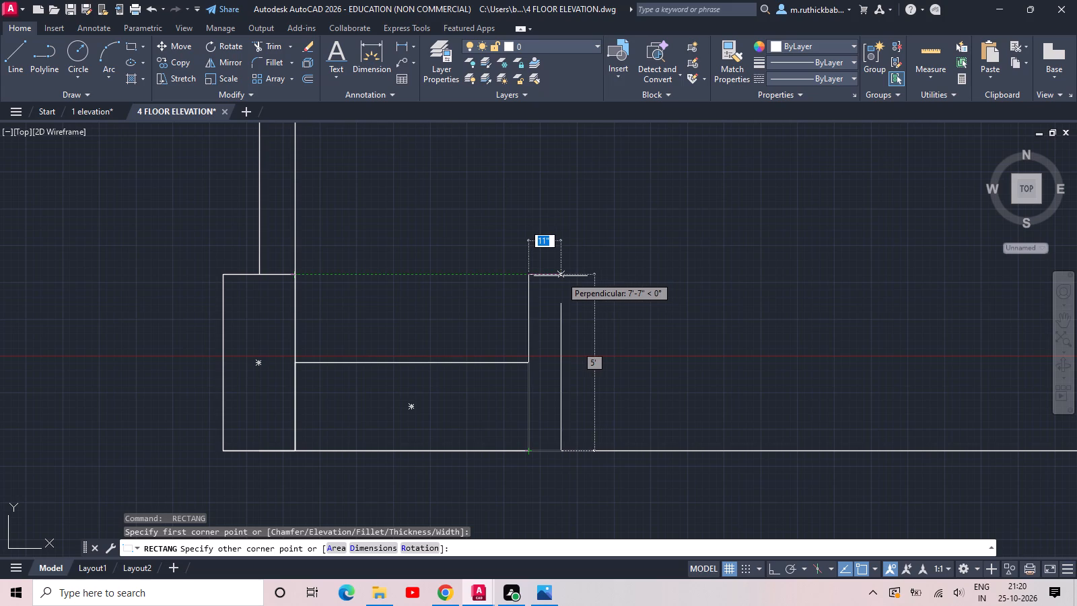
pyautogui.write('12')
pyautogui.press('Tab')
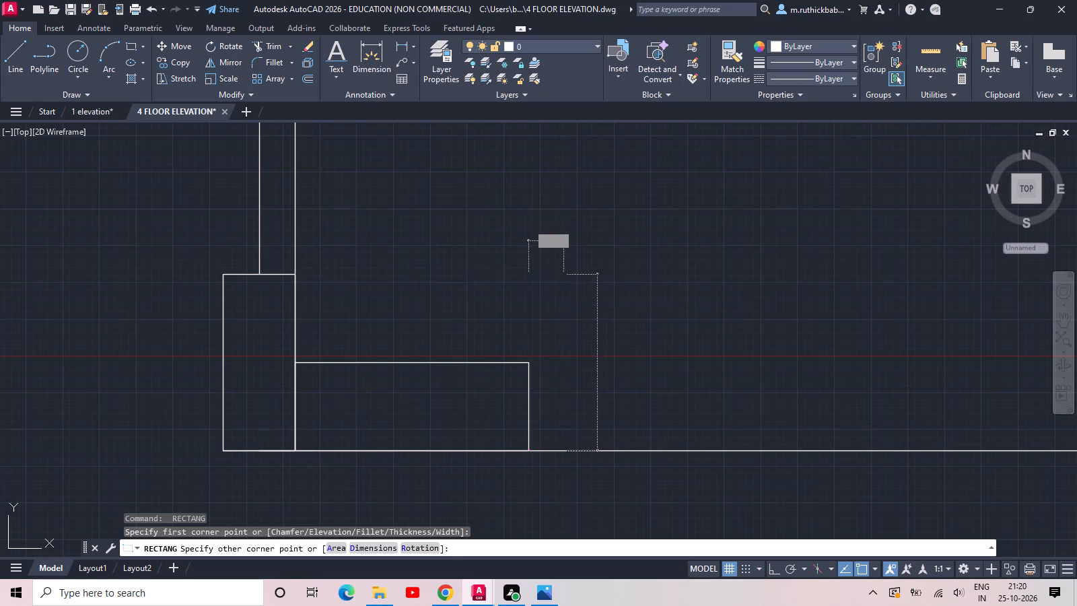
pyautogui.write("5'")
pyautogui.press('Return')
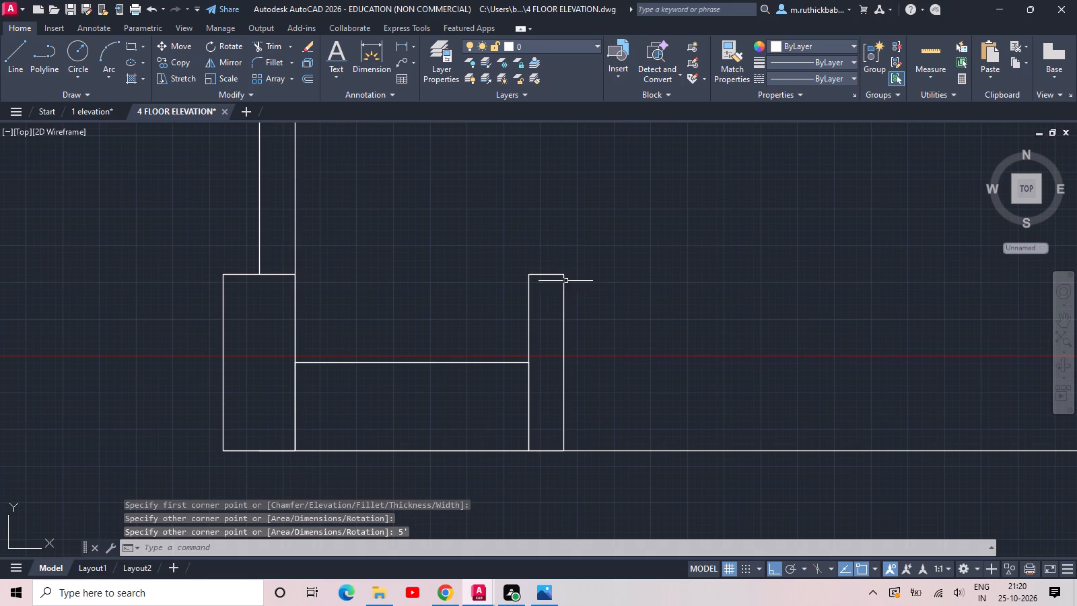
# Draw a 6' long by about 1' high horizontal beam rectangle extending right from the post's top right corner.
pyautogui.moveTo(603, 303); pyautogui.dragTo(426, 299, button='middle')
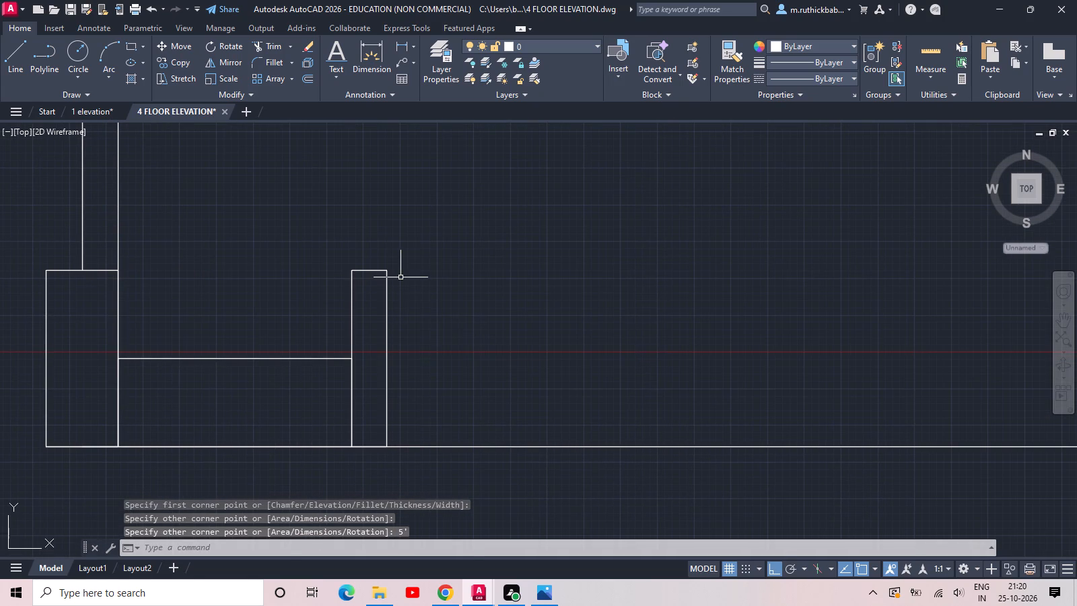
pyautogui.write('REC')
pyautogui.press('space')
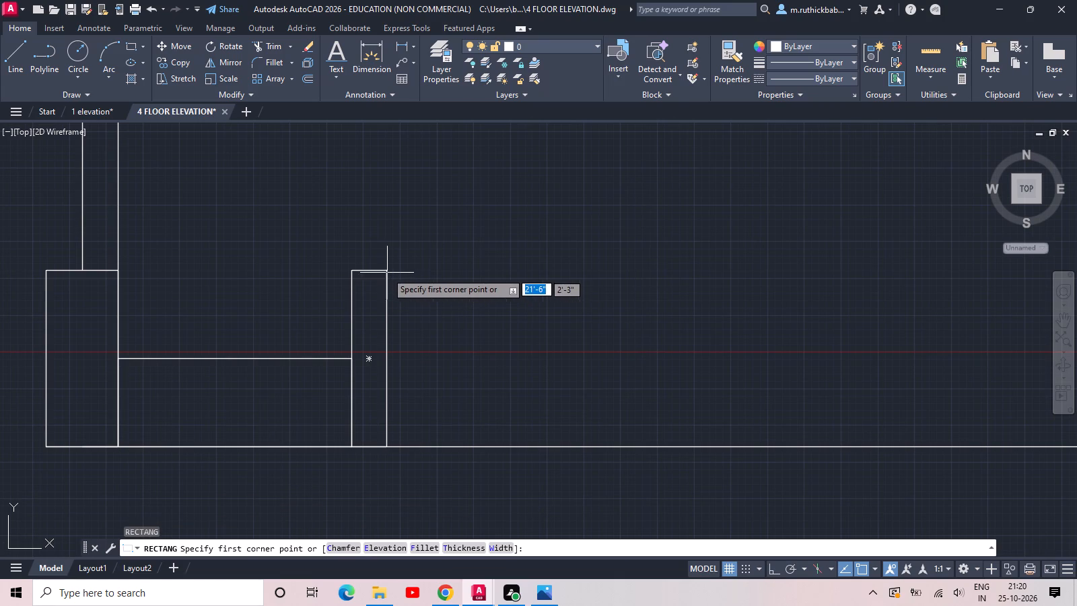
pyautogui.click(386, 269)
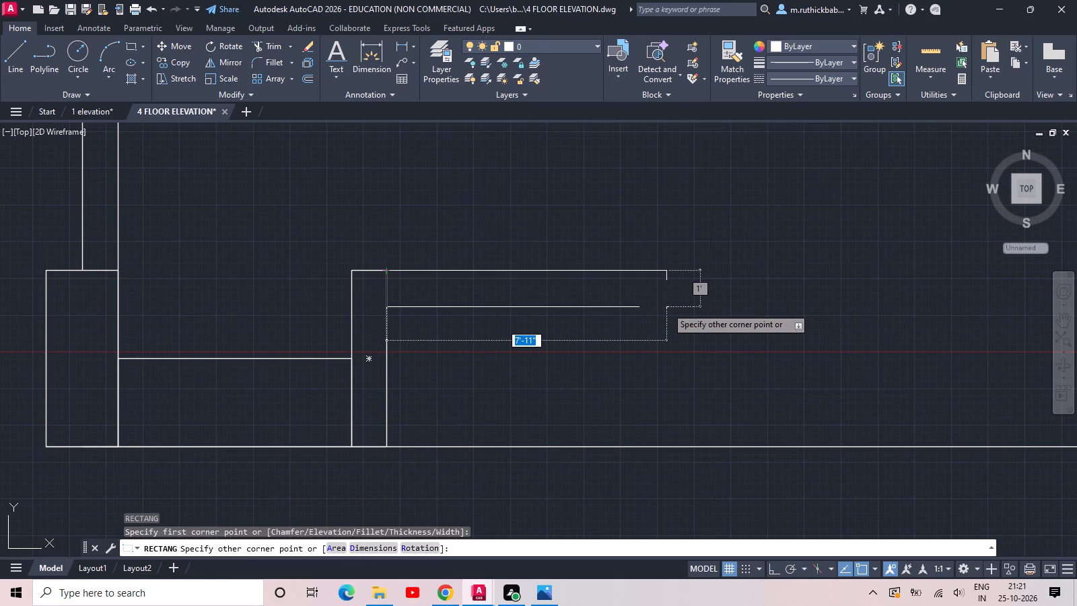
pyautogui.write("6'")
pyautogui.press('Return')
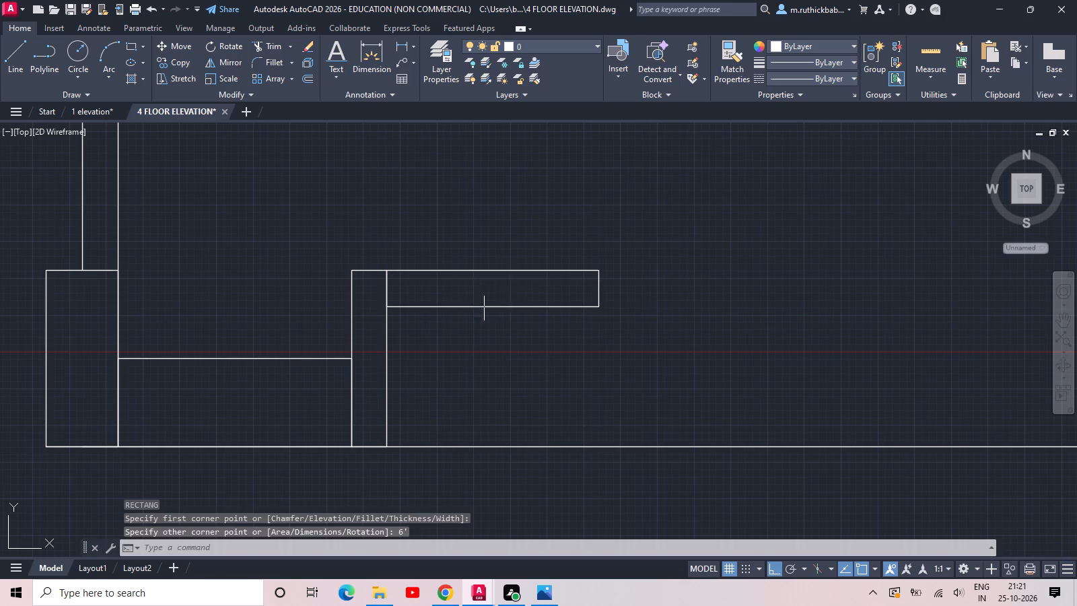
# Draw a second post about 9" wide and 4' high beneath the beam's right end, reaching down to the ground line.
pyautogui.scroll(-1, 477, 298)
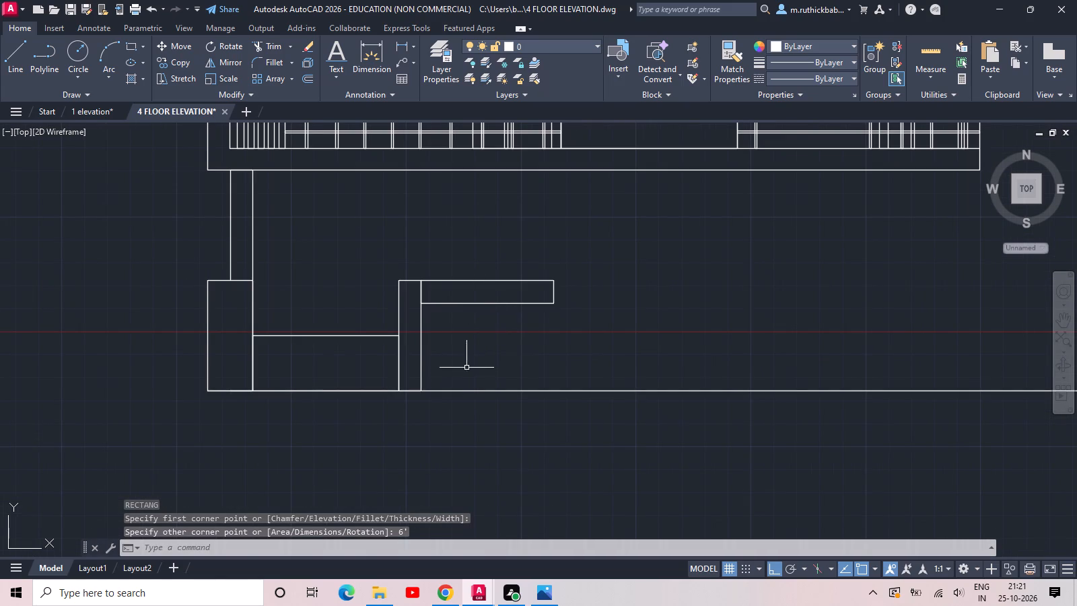
pyautogui.scroll(1, 547, 325)
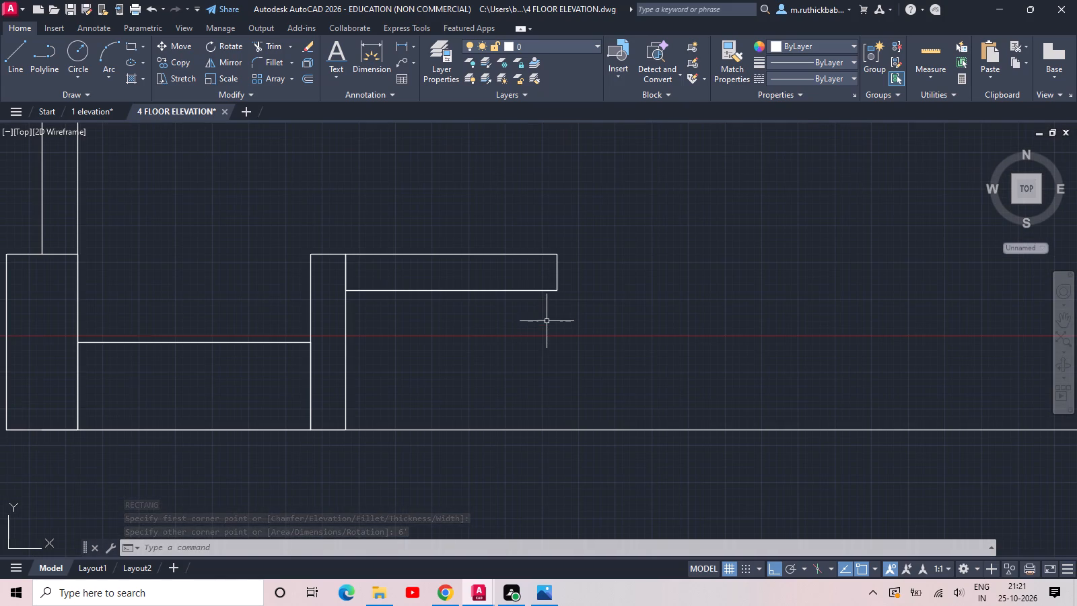
pyautogui.write('REC')
pyautogui.press('space')
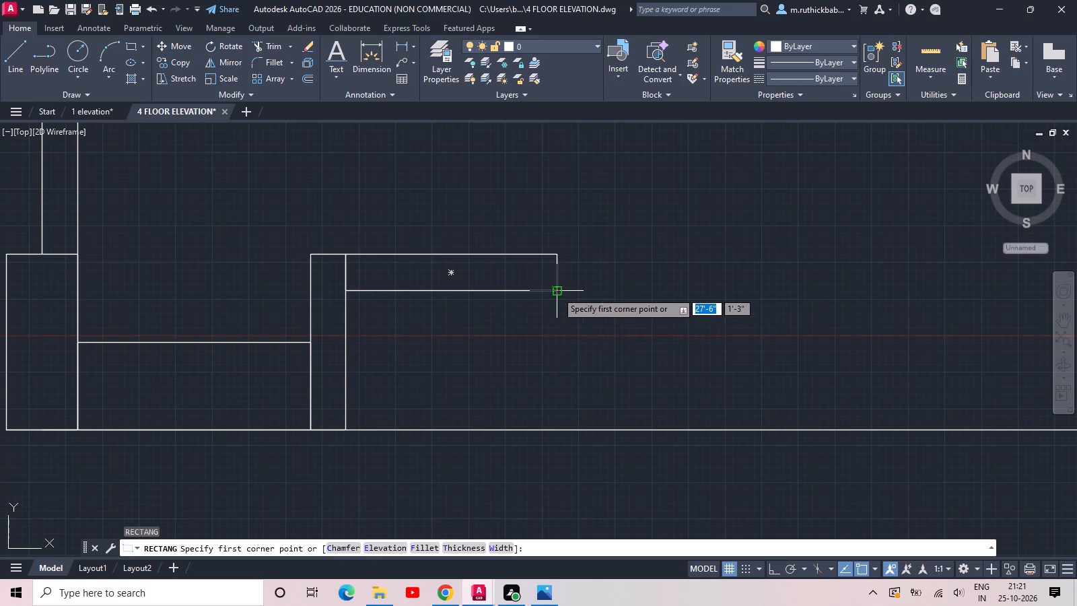
pyautogui.click(557, 292)
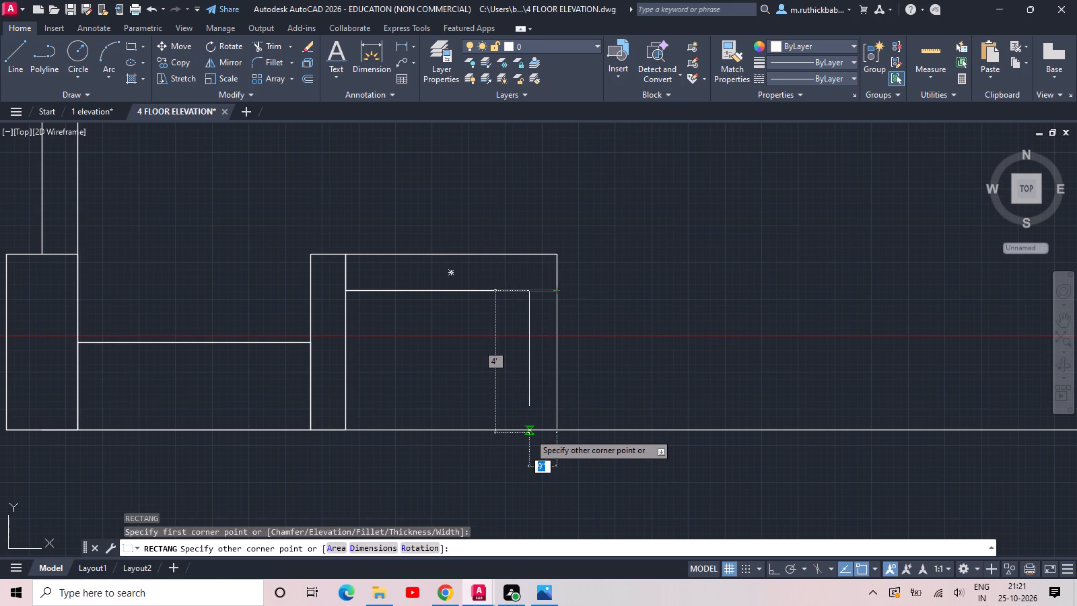
pyautogui.click(529, 433)
pyautogui.press('Escape')
# Trim the joint lines between the beam and both posts so they form one continuous frame.
pyautogui.write('TR')
pyautogui.press('space')
pyautogui.click(334, 281)
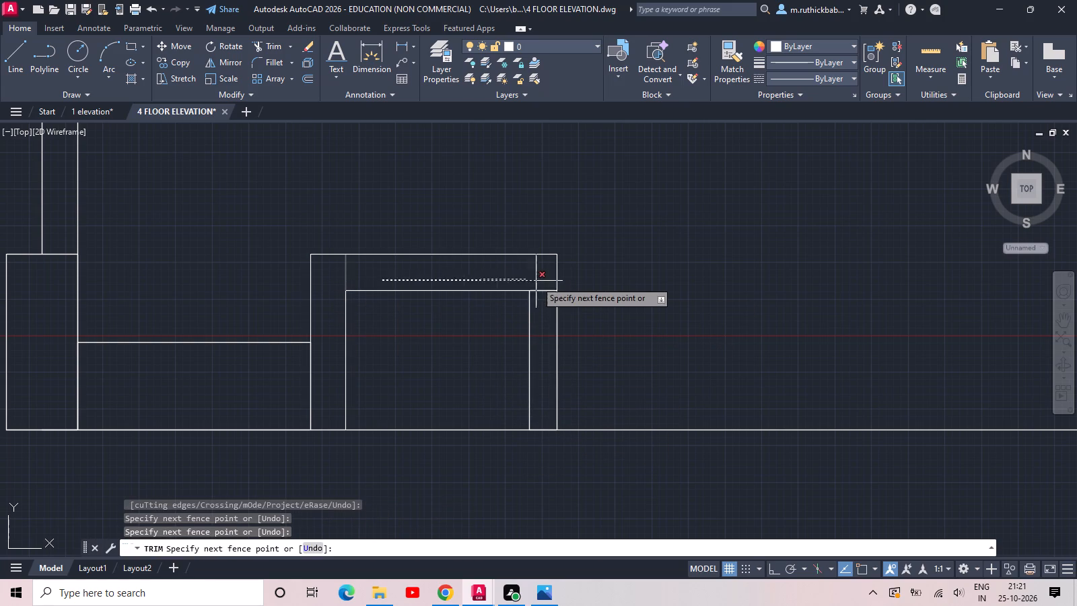
pyautogui.click(544, 292)
pyautogui.scroll(-2, 394, 295)
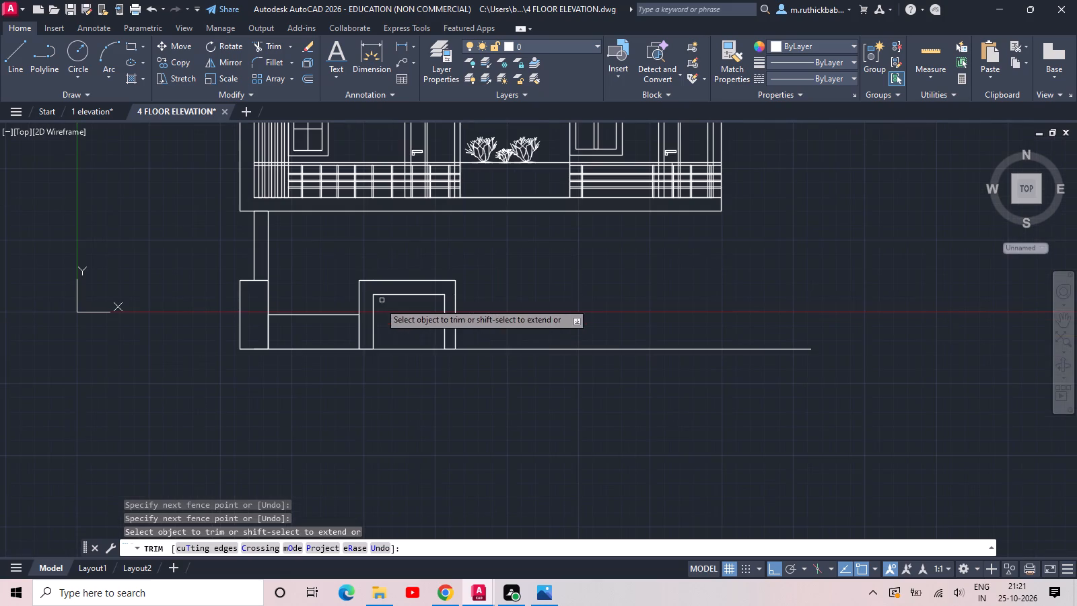
# Draw a thin horizontal slat rectangle just above the low wall, about 6'-7" long, from the pedestal to the framed opening.
pyautogui.moveTo(355, 336); pyautogui.dragTo(421, 343, button='middle')
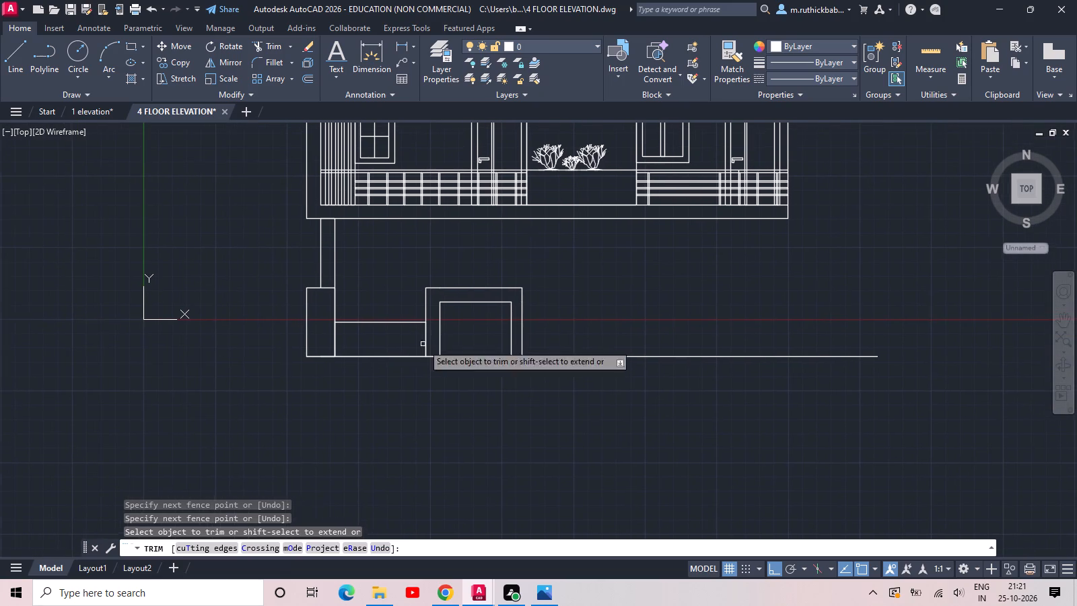
pyautogui.press('Escape')
pyautogui.press('Escape')
pyautogui.moveTo(366, 325); pyautogui.dragTo(414, 363, button='middle')
pyautogui.moveTo(401, 354); pyautogui.dragTo(472, 382, button='middle')
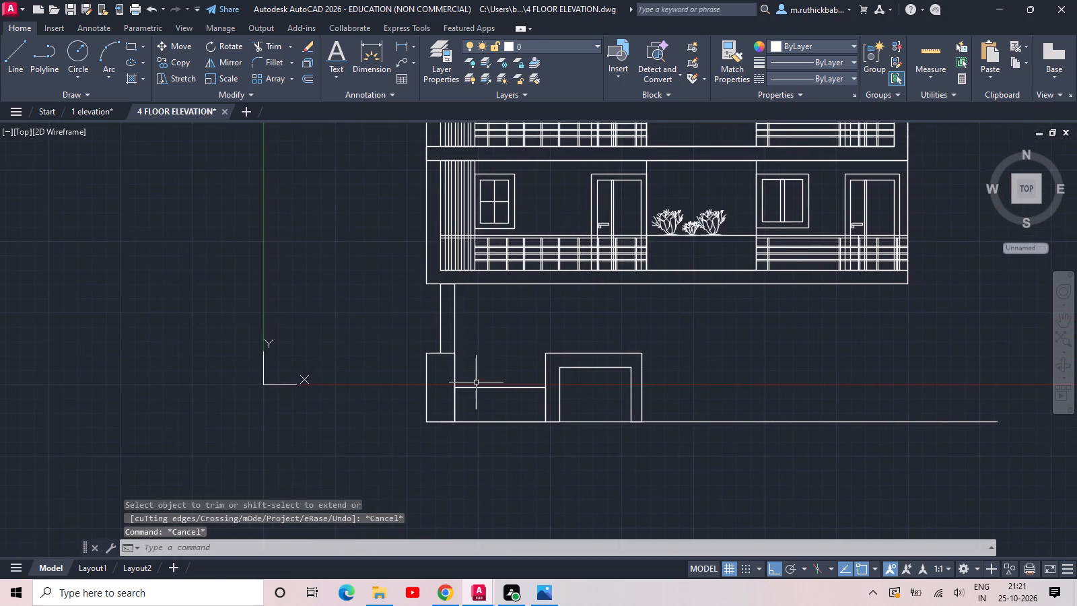
pyautogui.scroll(1, 476, 382)
pyautogui.press('r')
pyautogui.press('e')
pyautogui.press('c')
pyautogui.press('space')
pyautogui.scroll(2, 438, 389)
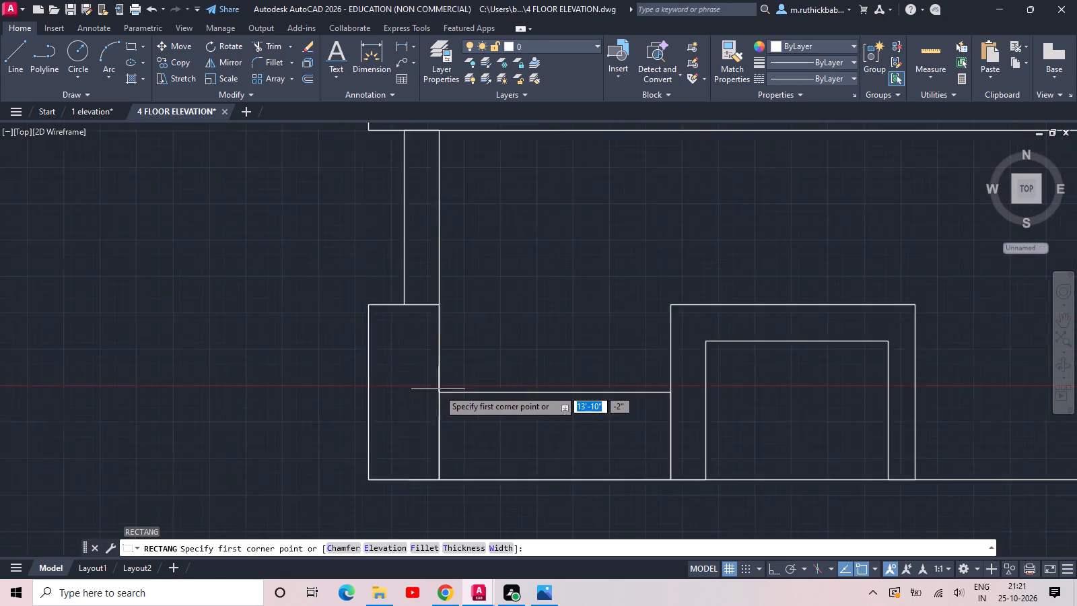
pyautogui.click(439, 386)
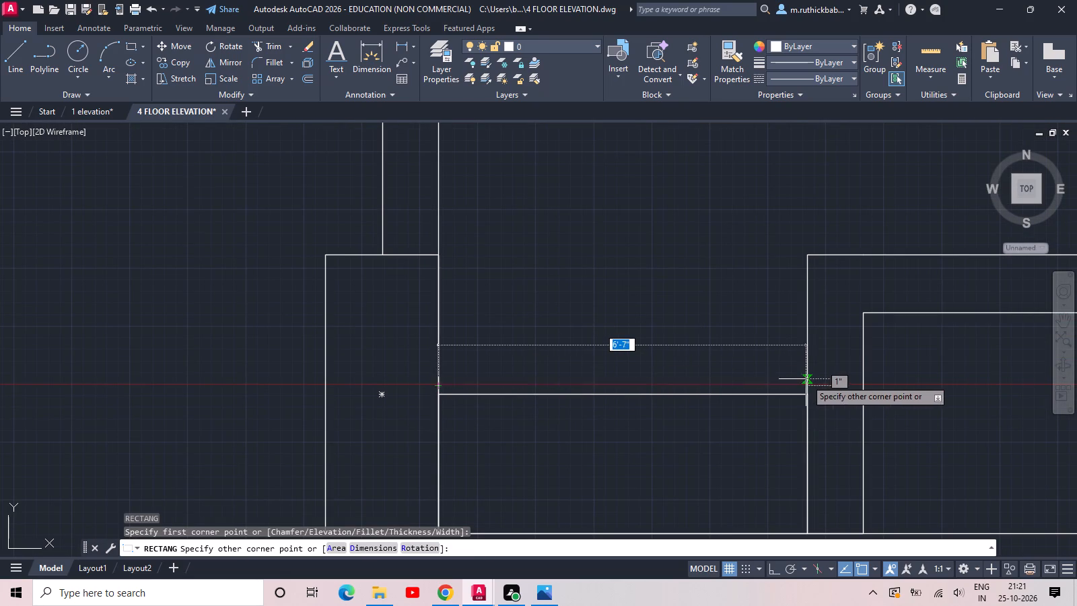
pyautogui.click(806, 378)
# Thicken the slat by stretching its top edge slightly upward.
pyautogui.click(672, 376)
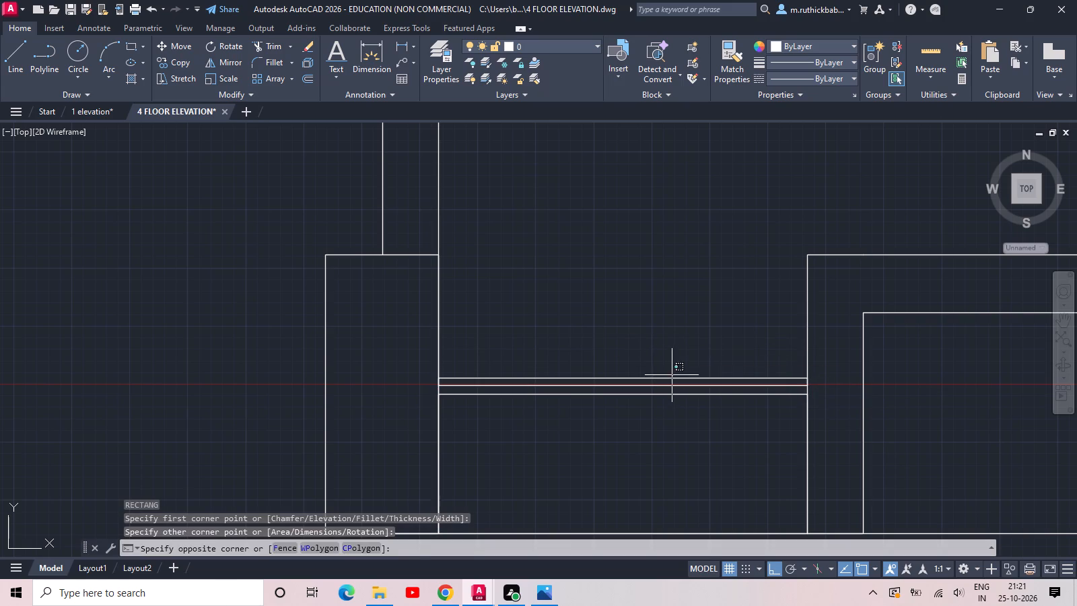
pyautogui.click(620, 360)
pyautogui.click(628, 378)
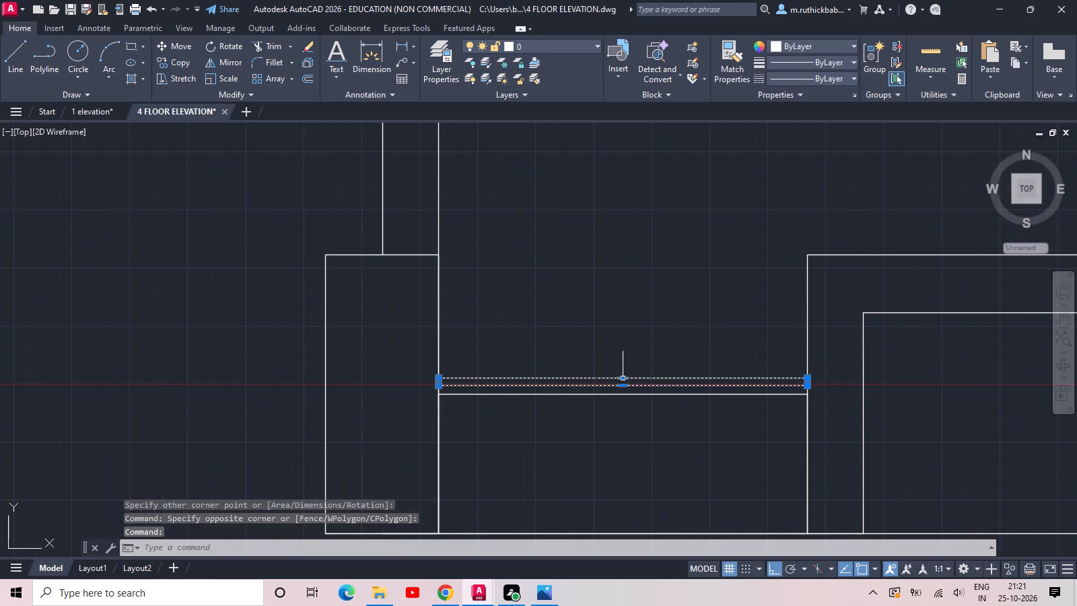
pyautogui.click(622, 375)
pyautogui.click(622, 370)
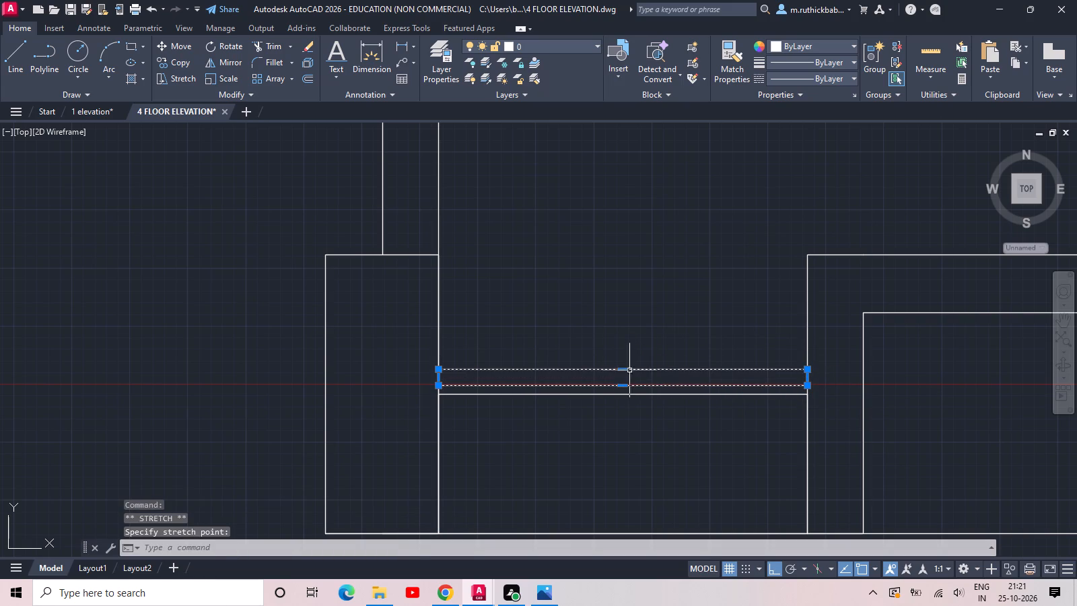
# Copy the slat upward three times at about 5" spacing to form an evenly spaced railing above the low wall.
pyautogui.press('c')
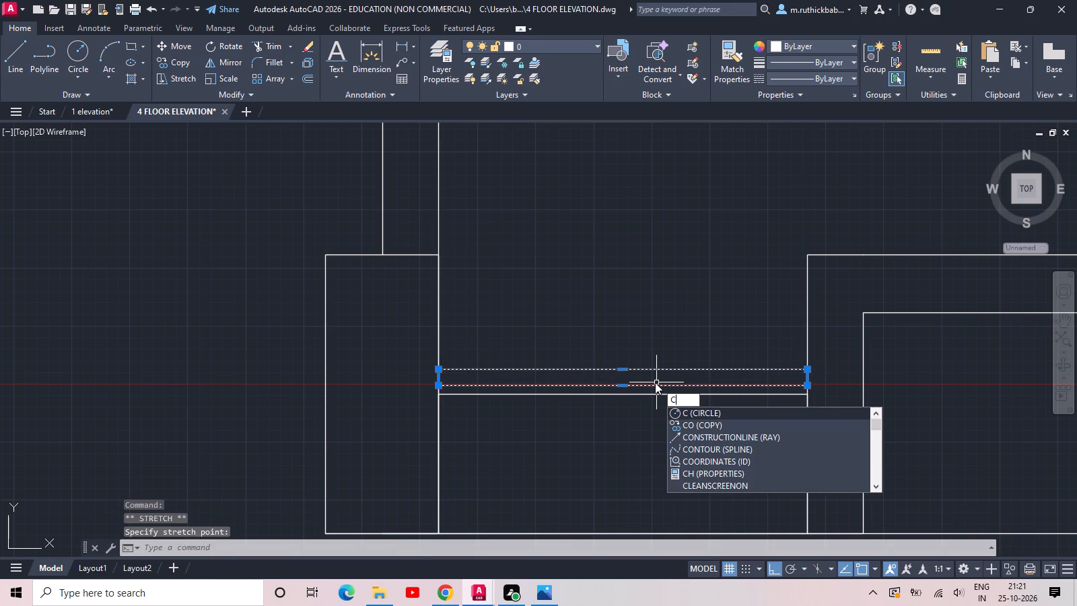
pyautogui.write('O')
pyautogui.press('space')
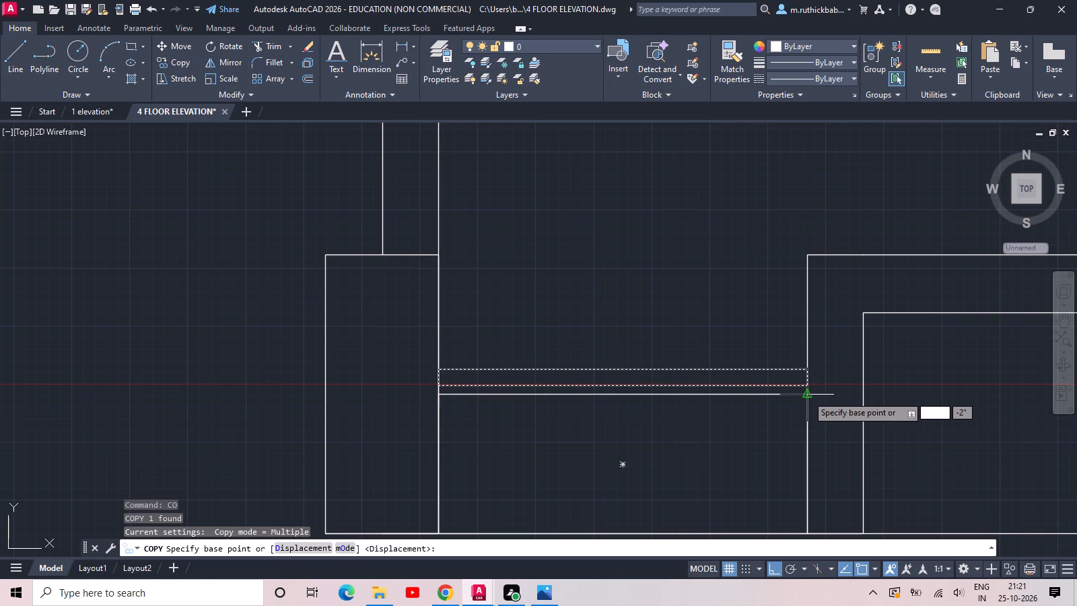
pyautogui.click(807, 395)
pyautogui.click(805, 370)
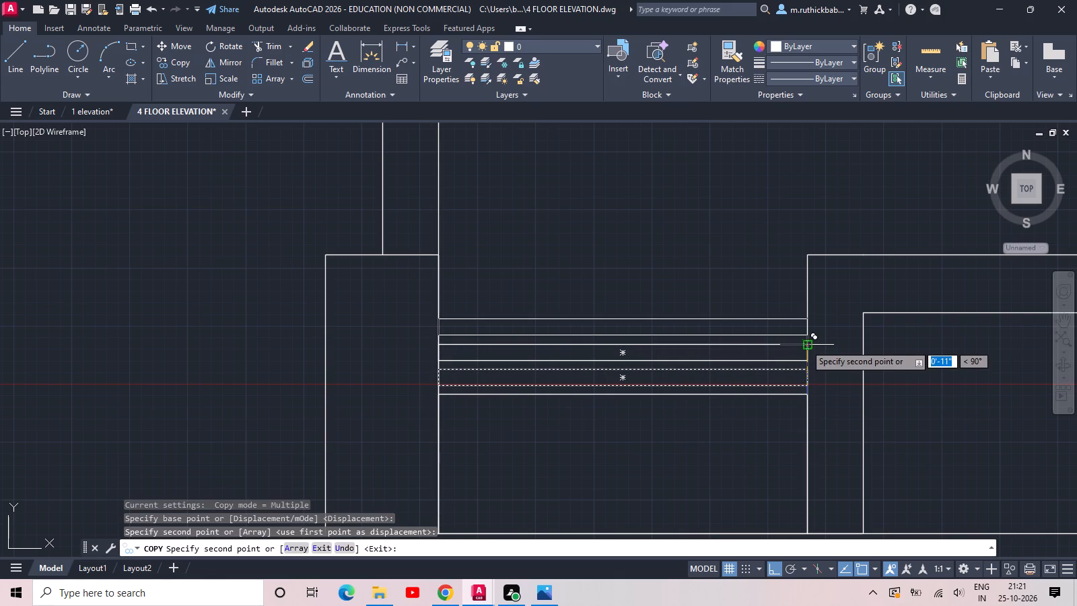
pyautogui.click(805, 344)
pyautogui.click(810, 318)
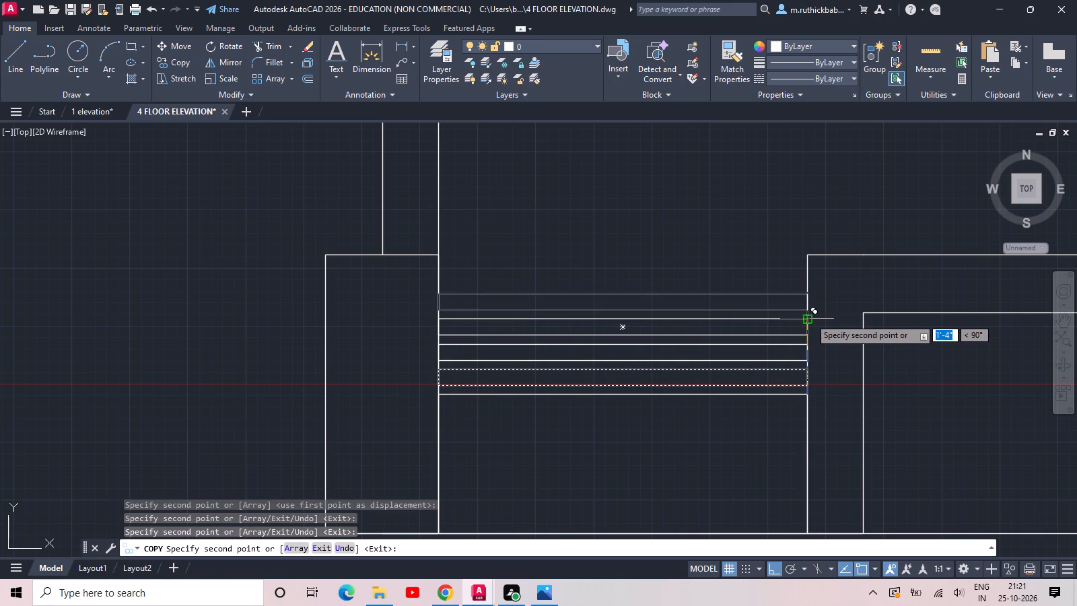
pyautogui.press('Escape')
pyautogui.press('Escape')
# Draw a horizontal line across the inside of the framed opening, about a third of the way up from the ground line.
pyautogui.scroll(-2, 745, 291)
pyautogui.moveTo(772, 330); pyautogui.dragTo(600, 326, button='middle')
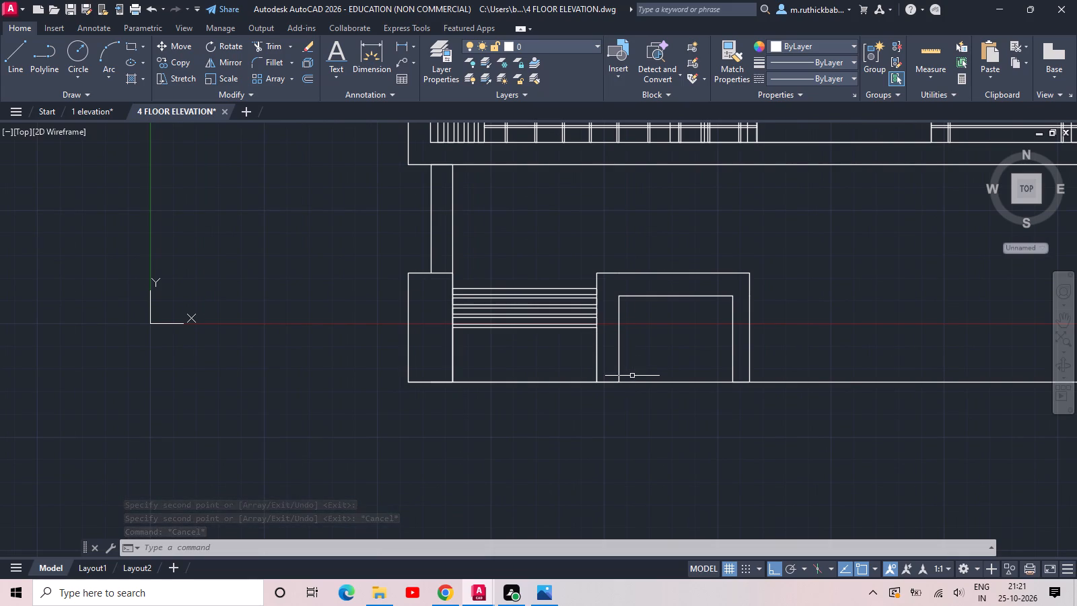
pyautogui.scroll(2, 632, 377)
pyautogui.press('l')
pyautogui.press('space')
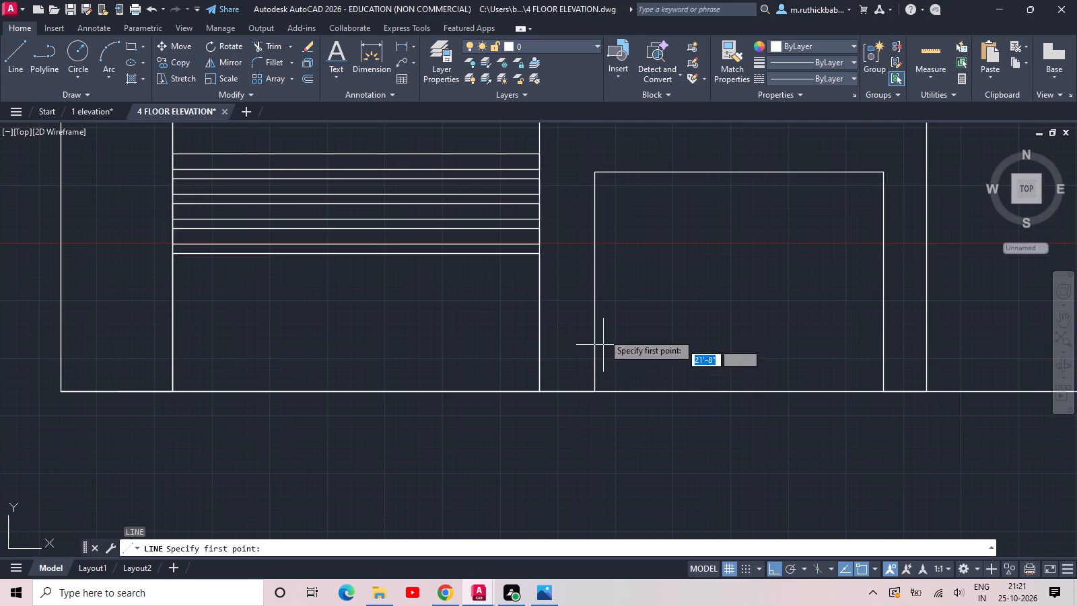
pyautogui.click(594, 316)
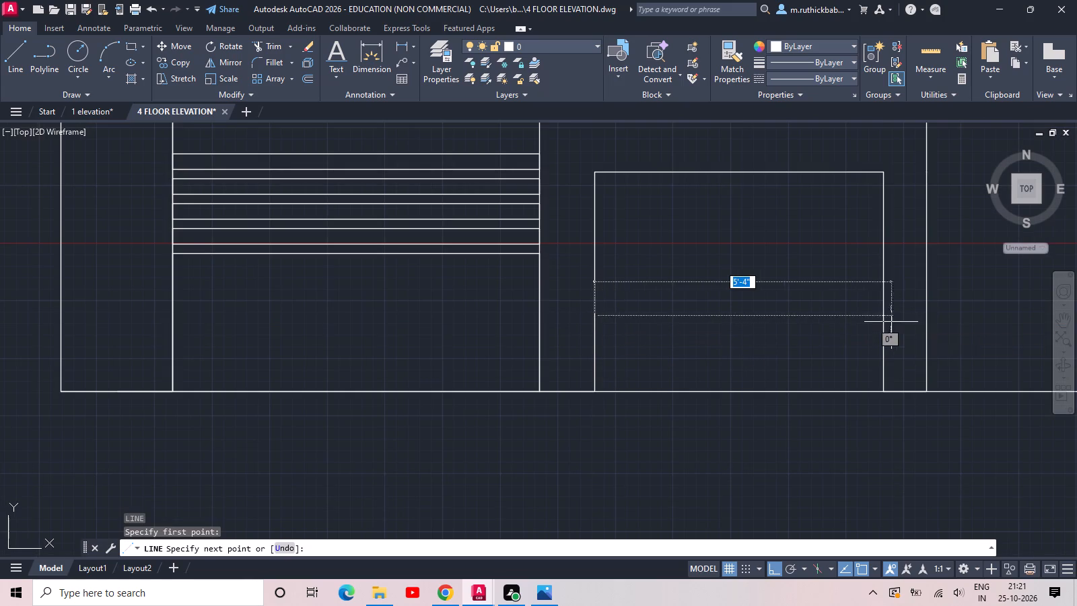
pyautogui.click(879, 316)
pyautogui.press('Escape')
# Copy the three plants from the lowest balcony floor onto the right end of the line inside the framed opening.
pyautogui.scroll(-2, 868, 323)
pyautogui.moveTo(867, 336); pyautogui.dragTo(693, 349, button='middle')
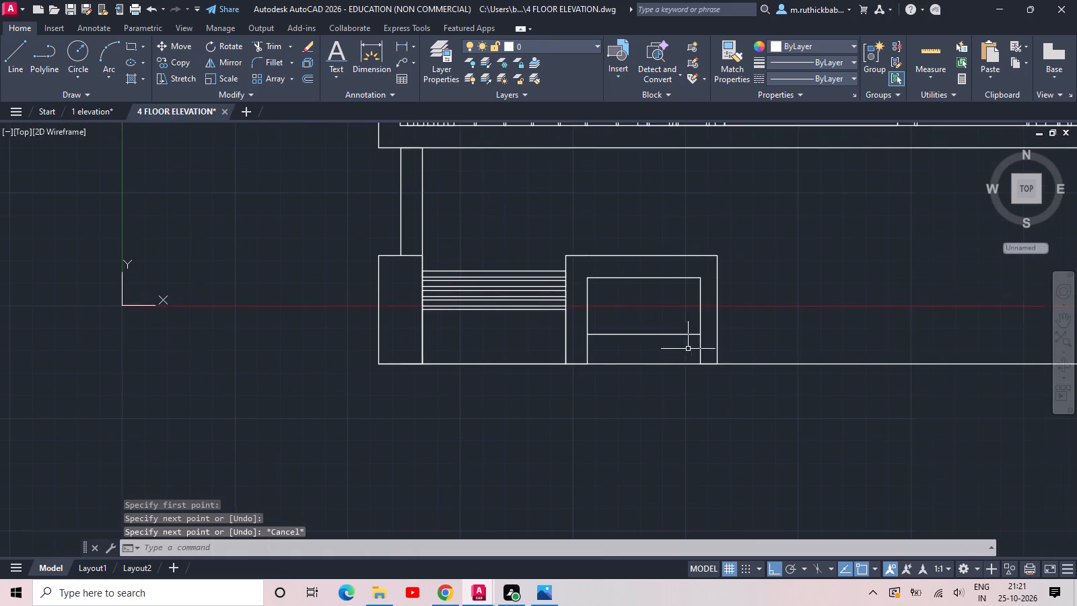
pyautogui.moveTo(728, 342); pyautogui.dragTo(658, 399, button='middle')
pyautogui.scroll(-1, 724, 304)
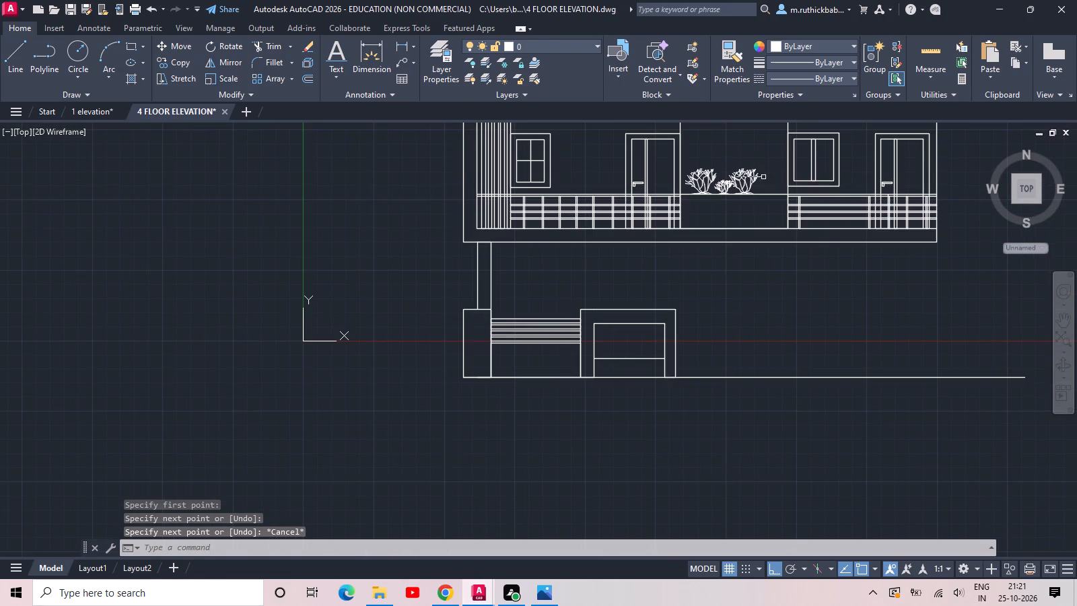
pyautogui.scroll(2, 767, 163)
pyautogui.moveTo(764, 169); pyautogui.dragTo(759, 176)
pyautogui.click(571, 230)
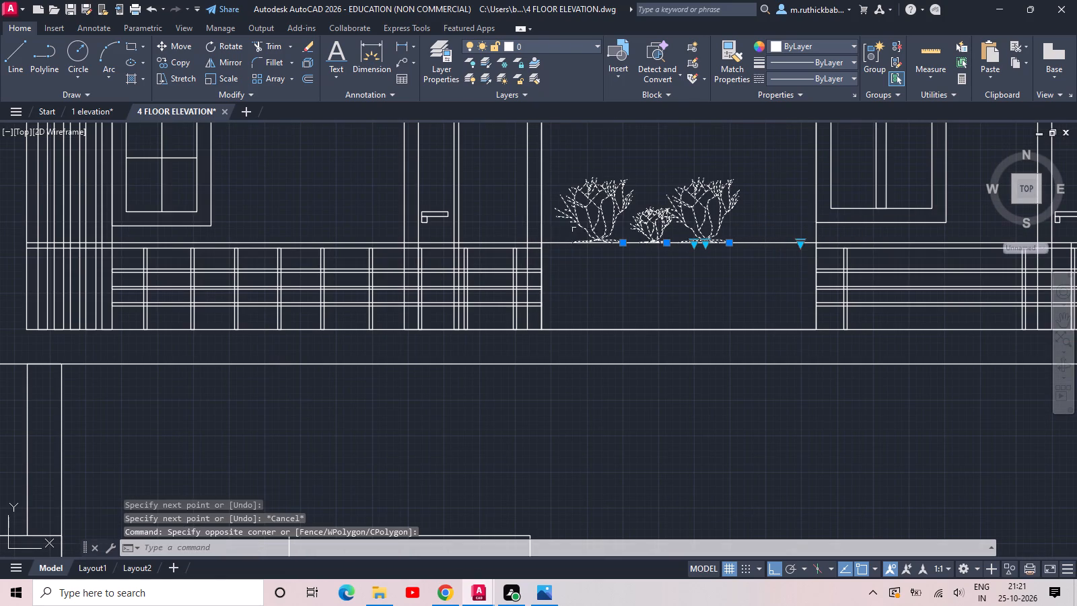
pyautogui.press('c')
pyautogui.write('O')
pyautogui.press('space')
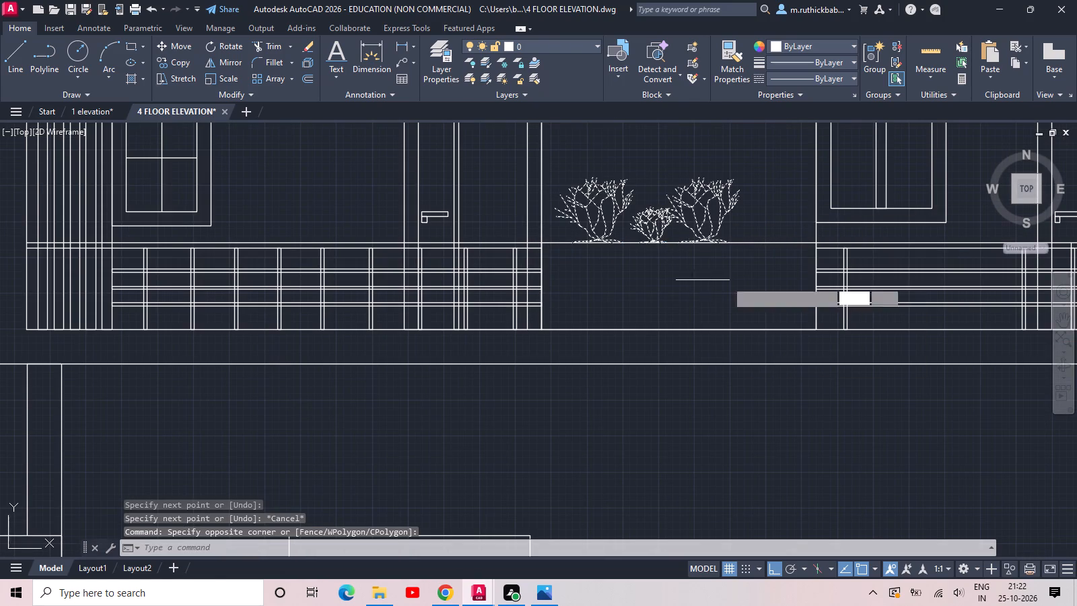
pyautogui.click(772, 244)
pyautogui.moveTo(649, 376); pyautogui.dragTo(812, 178, button='middle')
pyautogui.scroll(-2, 809, 173)
pyautogui.scroll(1, 720, 283)
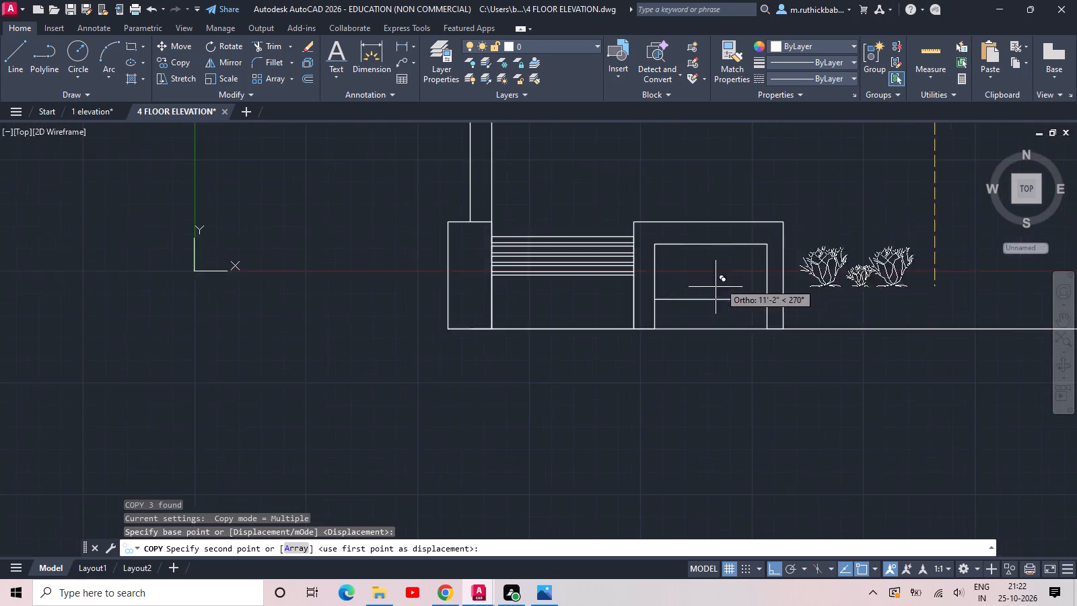
pyautogui.scroll(1, 709, 294)
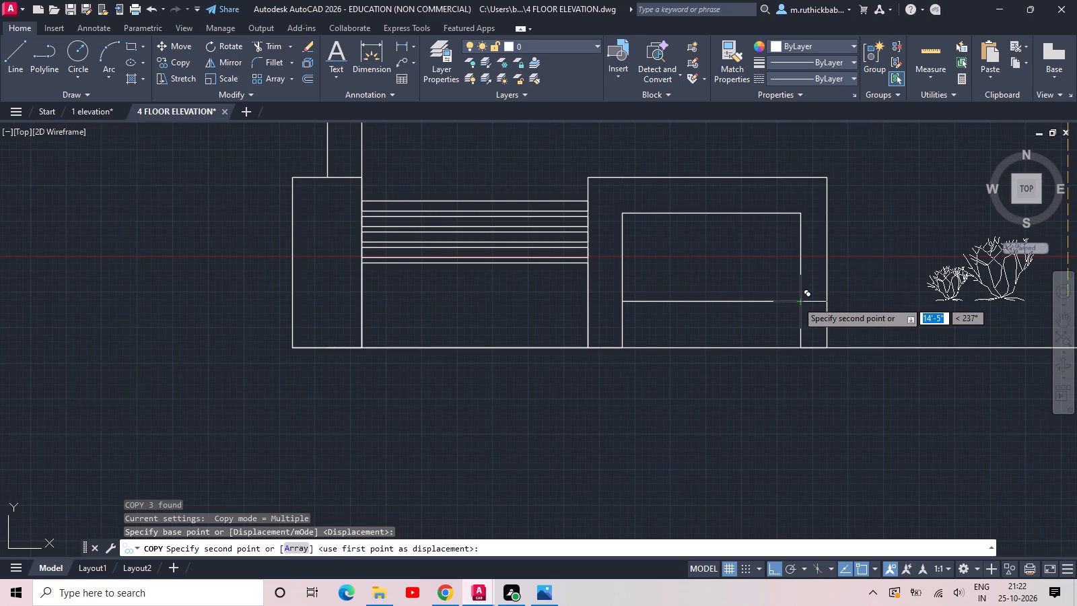
pyautogui.click(801, 302)
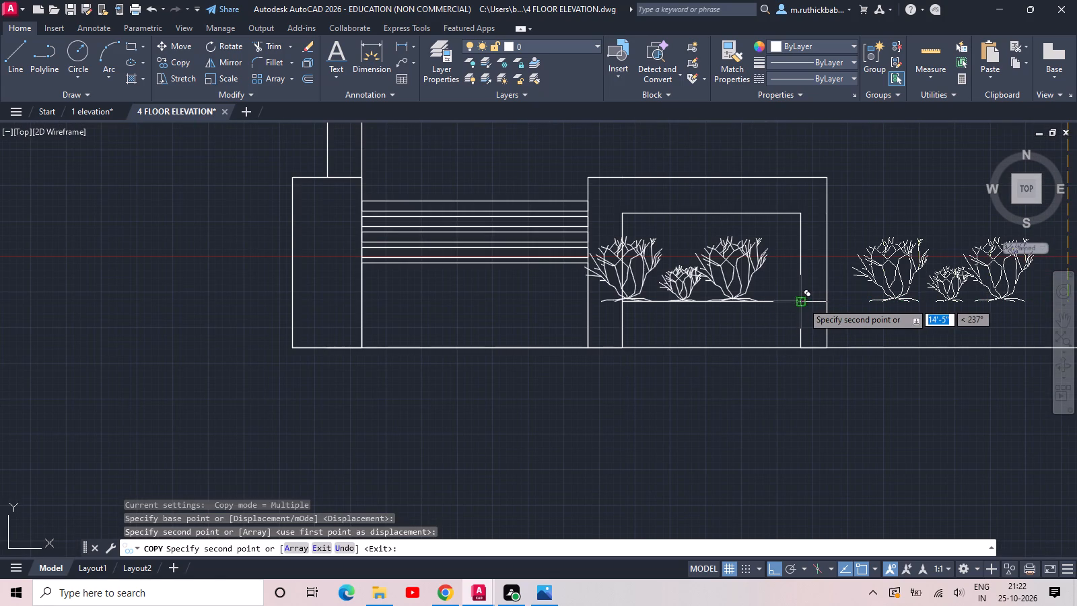
pyautogui.press('Escape')
# Move the three copied plants about 1' right along the line so they fit within the framed opening.
pyautogui.moveTo(775, 250); pyautogui.dragTo(767, 251)
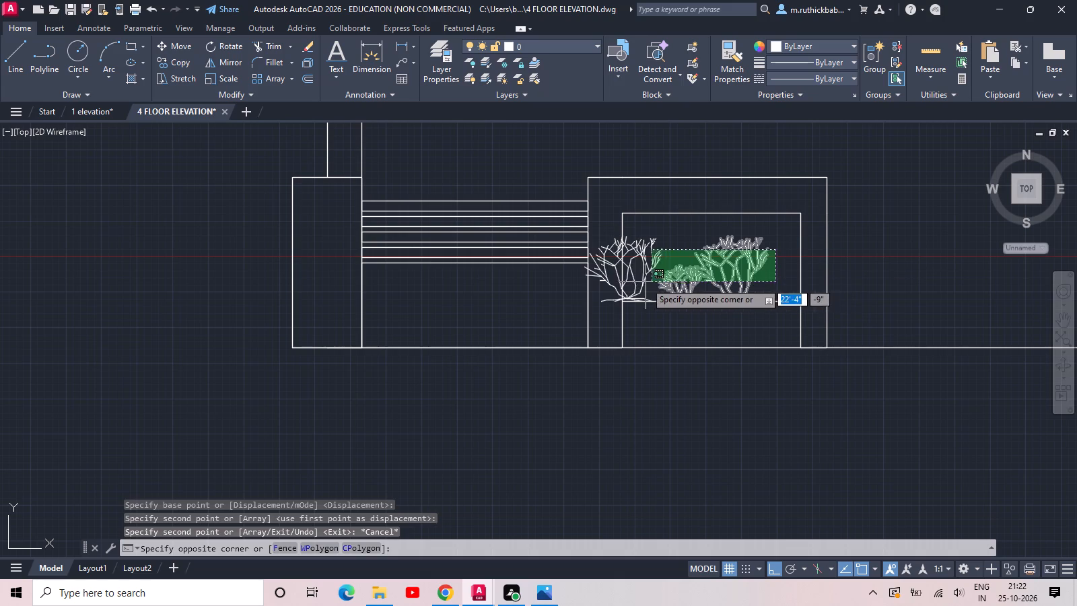
pyautogui.click(631, 282)
pyautogui.write('MOV')
pyautogui.press('space')
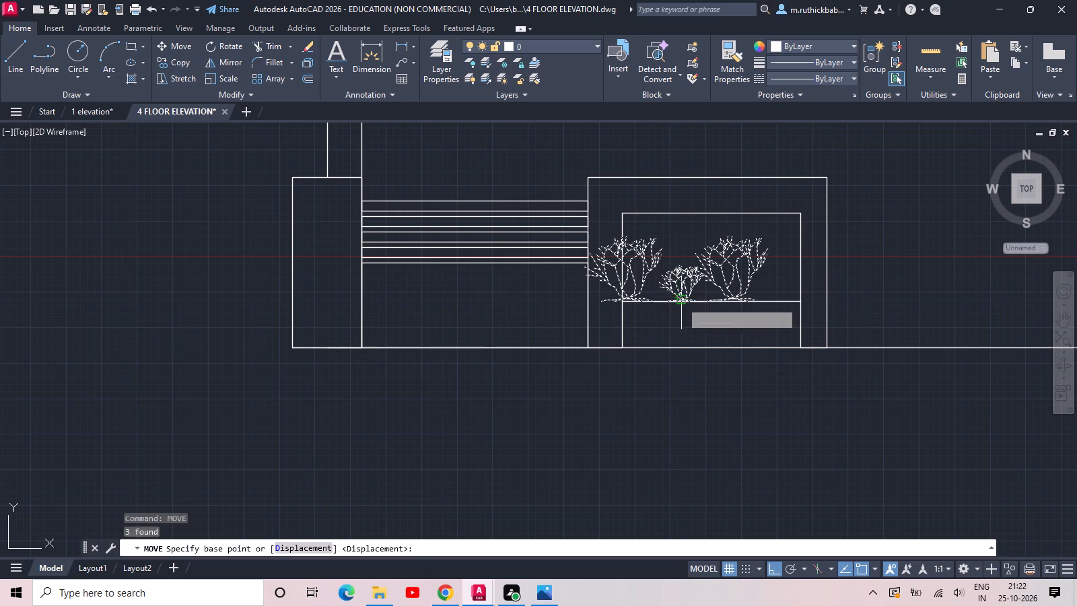
pyautogui.click(681, 302)
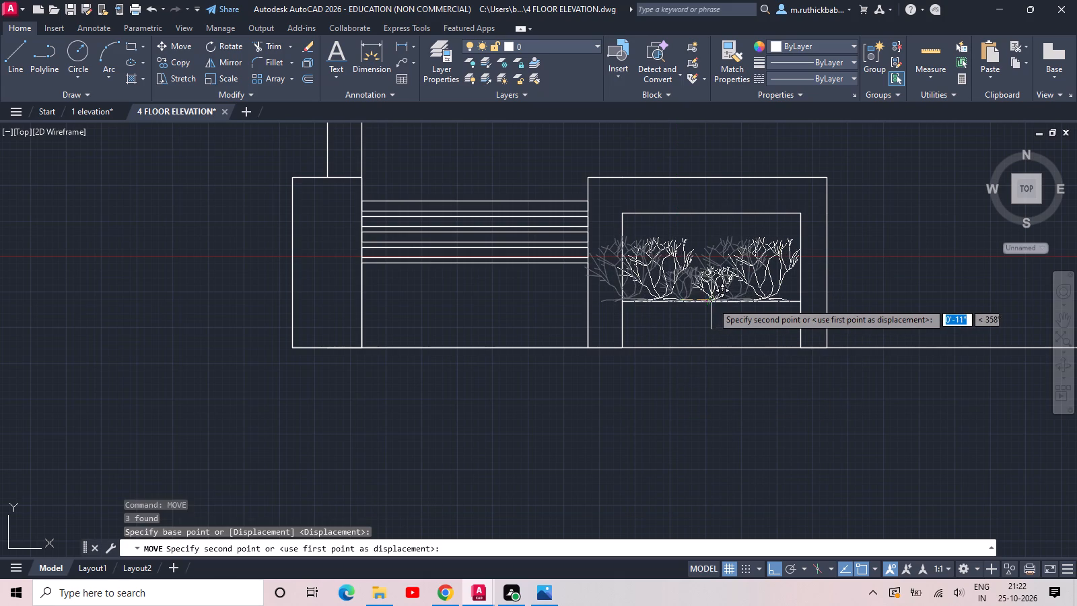
pyautogui.click(714, 302)
pyautogui.press('`')
pyautogui.press('Escape')
pyautogui.press('Escape')
# Draw a 1' wide pillar a little over 6' high on the ground line, against the right side of the framed opening.
pyautogui.scroll(-1, 709, 304)
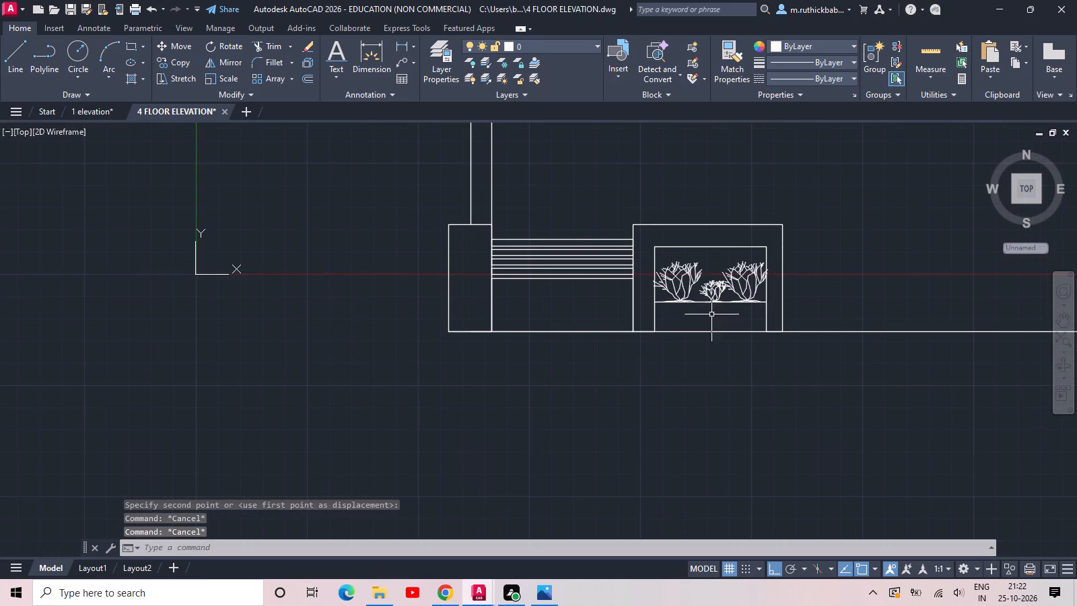
pyautogui.moveTo(711, 314); pyautogui.dragTo(655, 334, button='middle')
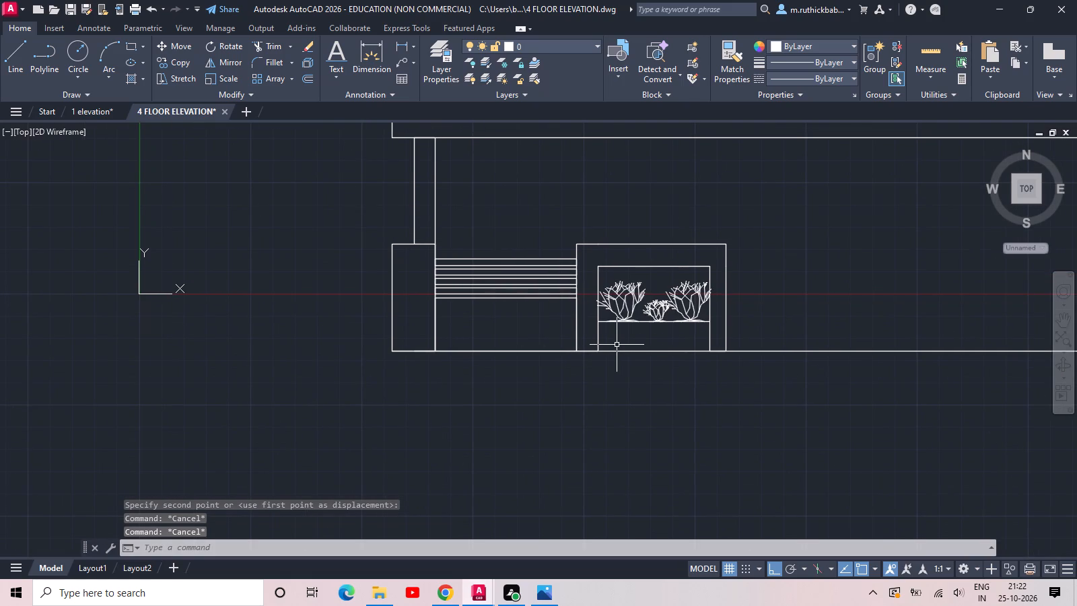
pyautogui.scroll(-1, 694, 333)
pyautogui.scroll(-1, 814, 315)
pyautogui.moveTo(814, 315); pyautogui.dragTo(738, 335, button='middle')
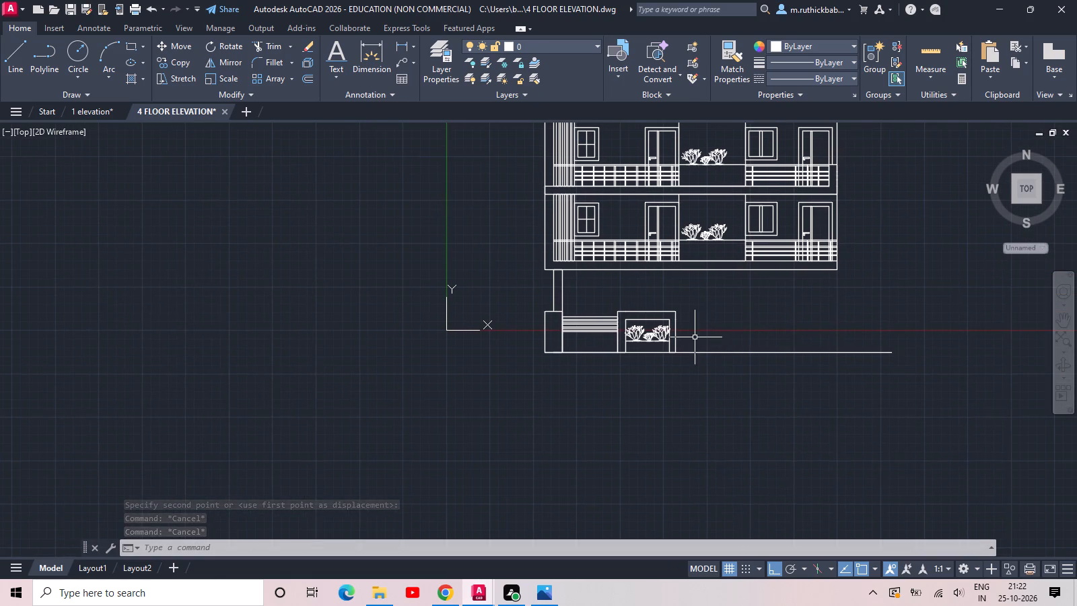
pyautogui.scroll(2, 646, 332)
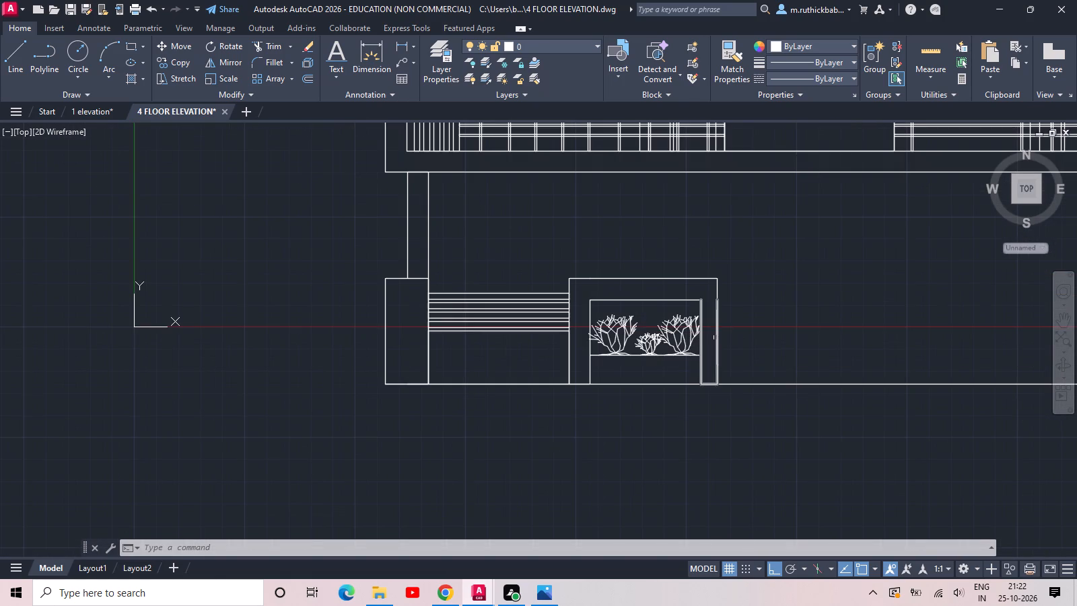
pyautogui.press('r')
pyautogui.press('e')
pyautogui.press('c')
pyautogui.press('space')
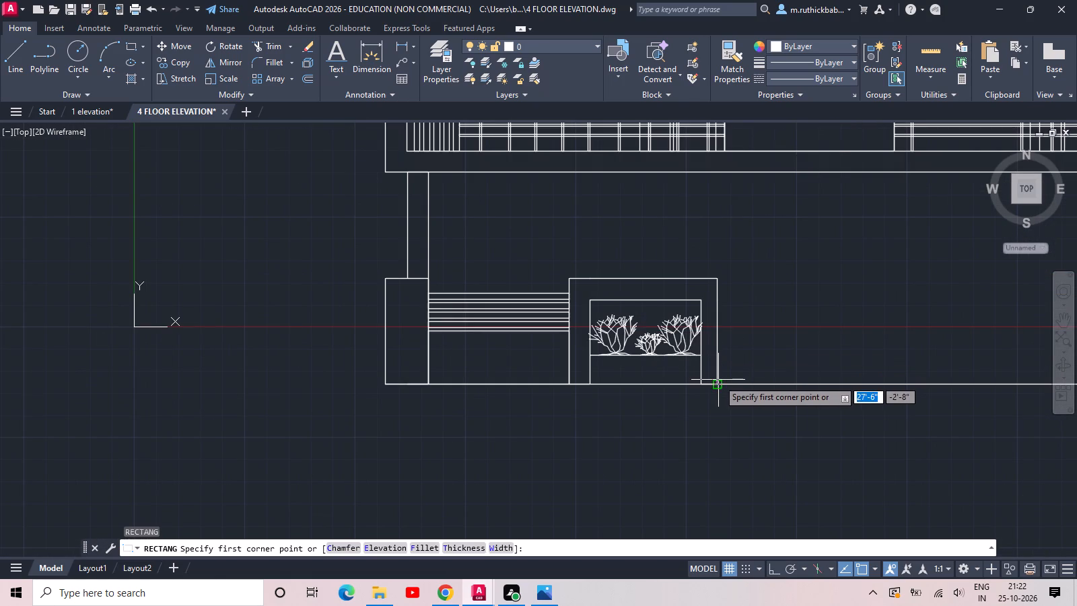
pyautogui.click(718, 380)
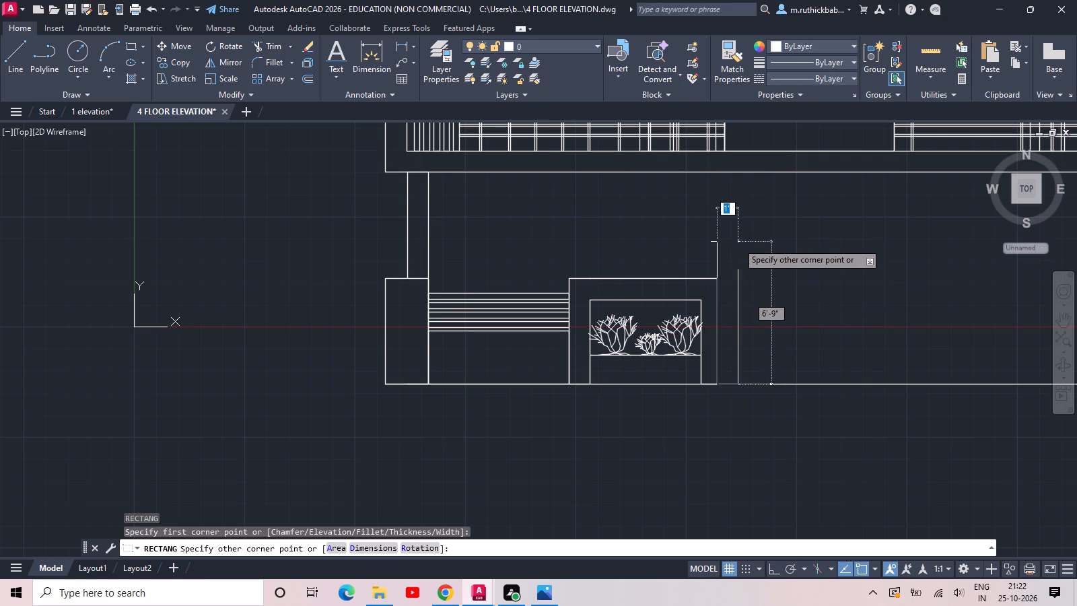
pyautogui.click(738, 250)
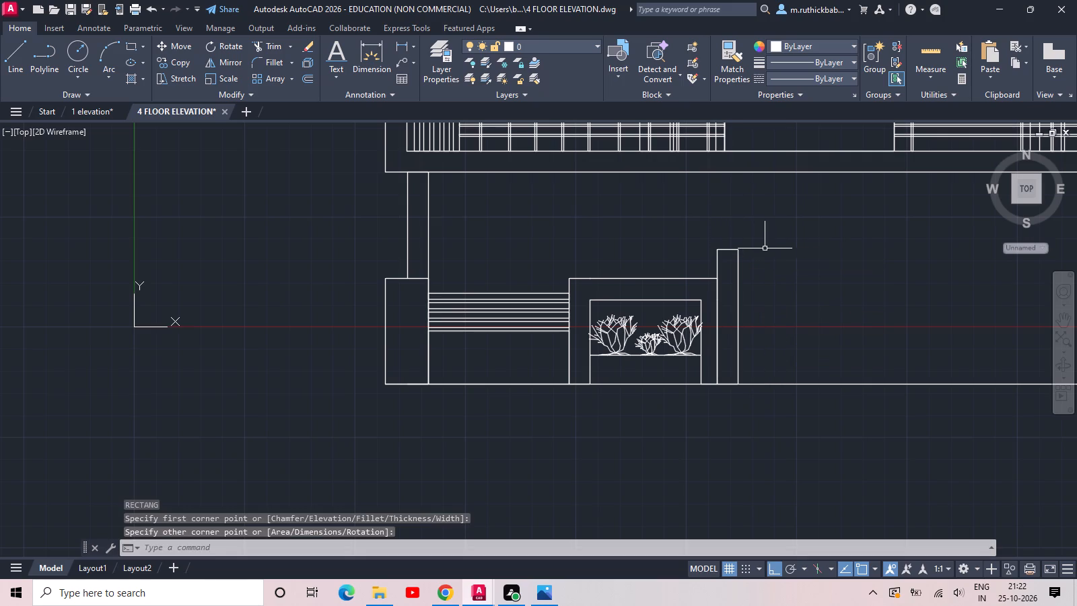
# Copy the pillar 18'-6" to the right along the ground line, beneath the building's right edge.
pyautogui.moveTo(777, 248); pyautogui.dragTo(766, 247)
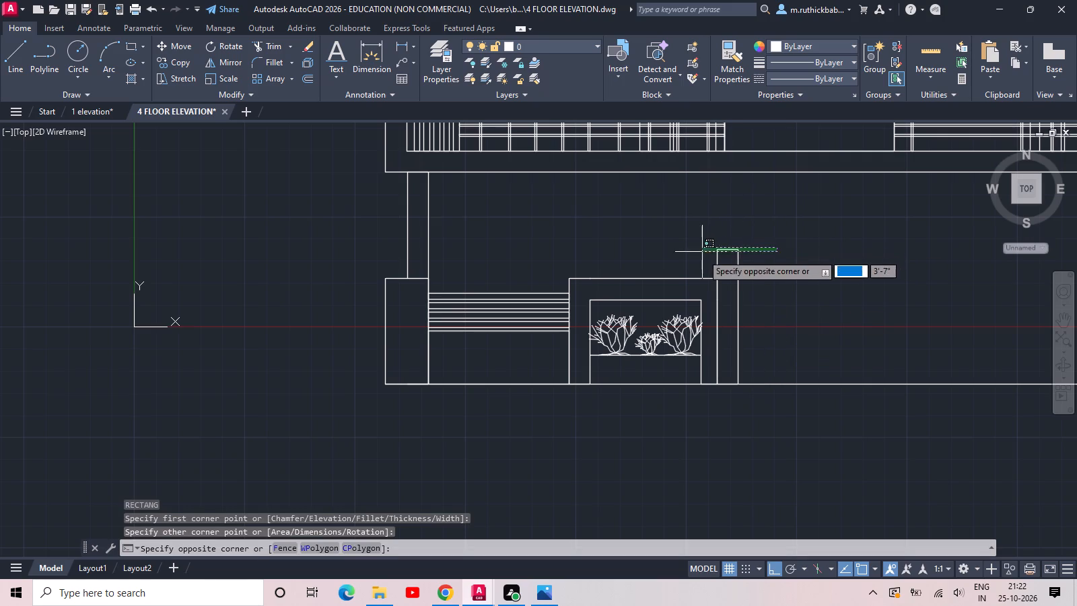
pyautogui.click(702, 258)
pyautogui.write('CO')
pyautogui.press('space')
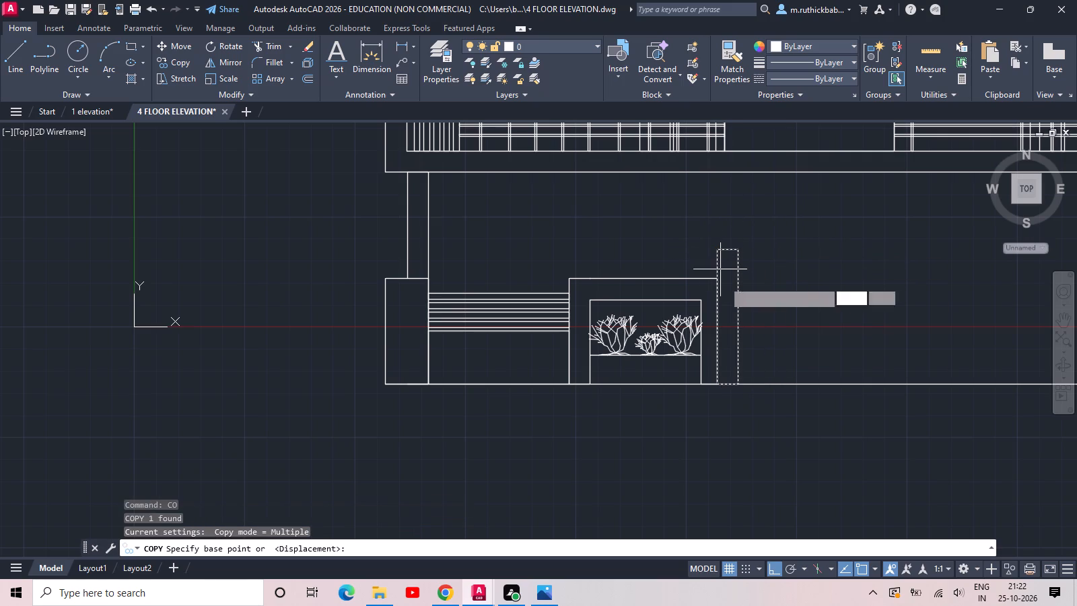
pyautogui.click(738, 381)
pyautogui.moveTo(874, 382); pyautogui.dragTo(480, 380, button='middle')
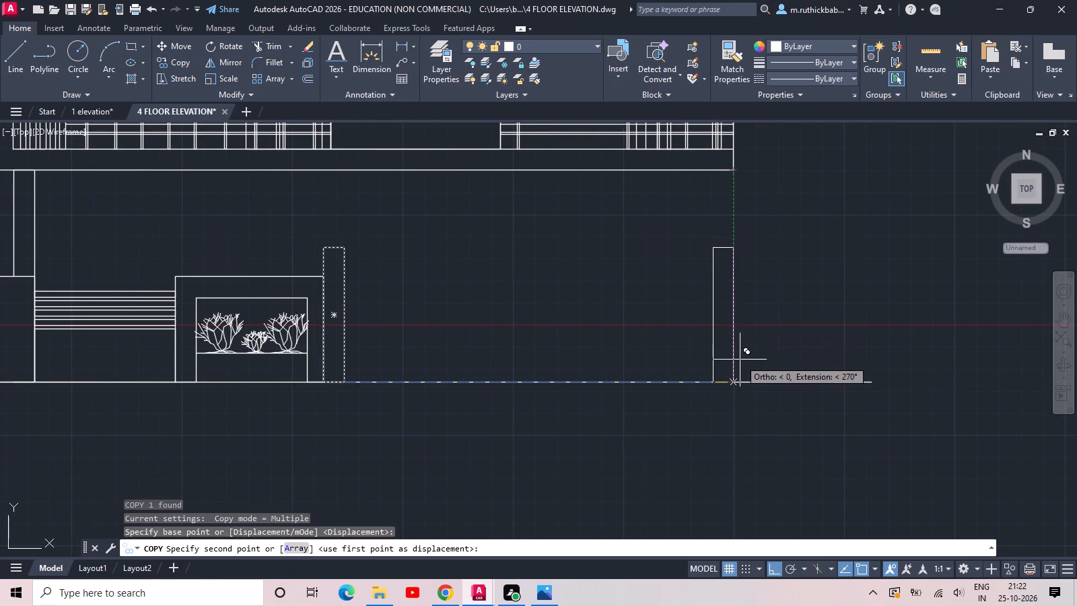
pyautogui.click(736, 383)
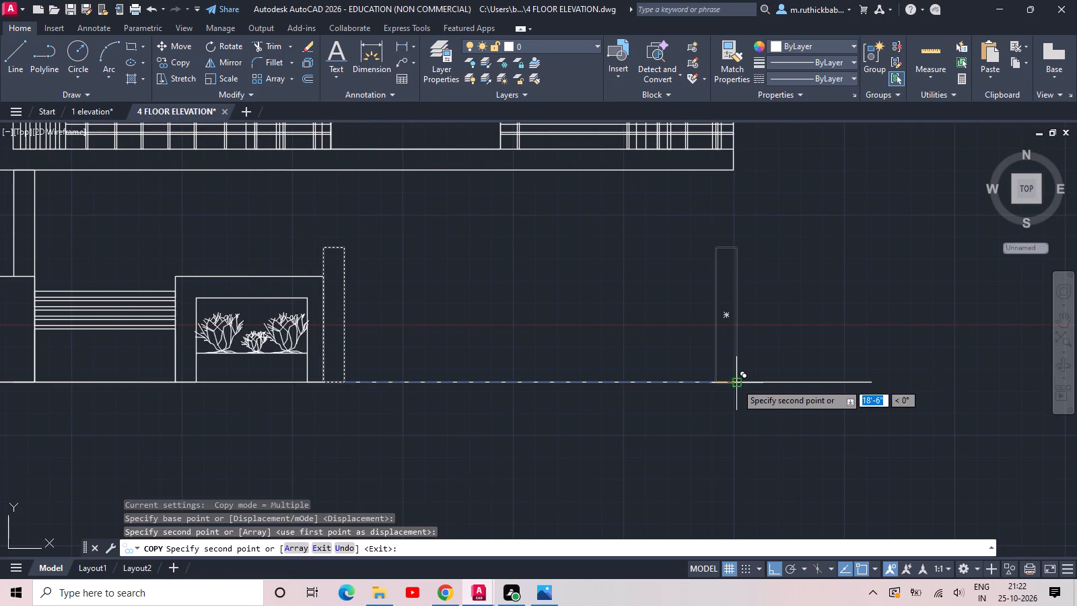
# Draw a horizontal beam about 20'-9" long and 6" thick resting on both gate pillars, overhanging slightly at each end.
pyautogui.press('Escape')
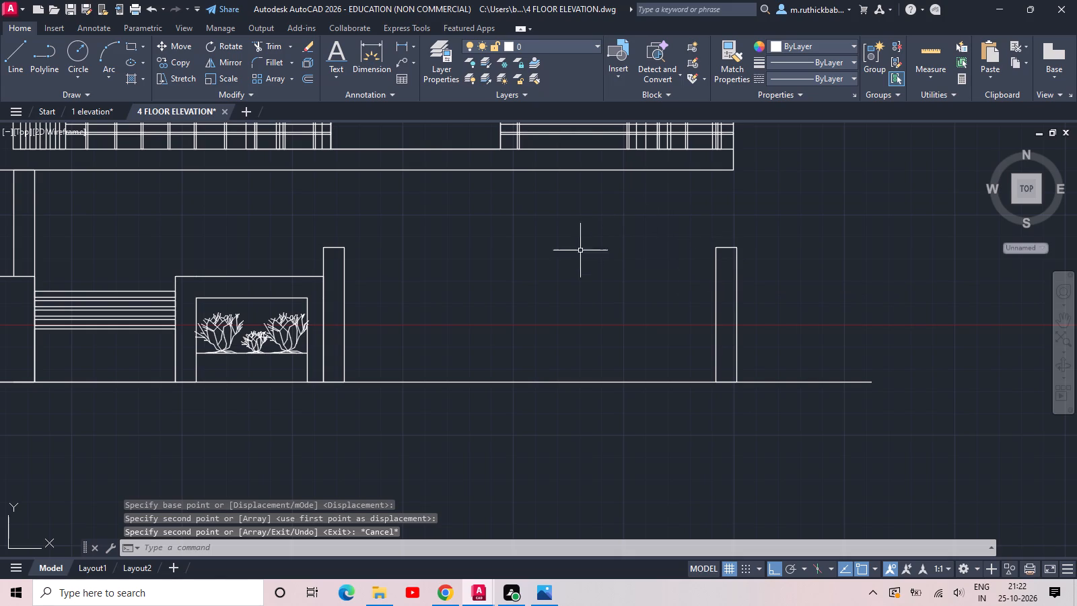
pyautogui.press('r')
pyautogui.press('e')
pyautogui.press('c')
pyautogui.press('space')
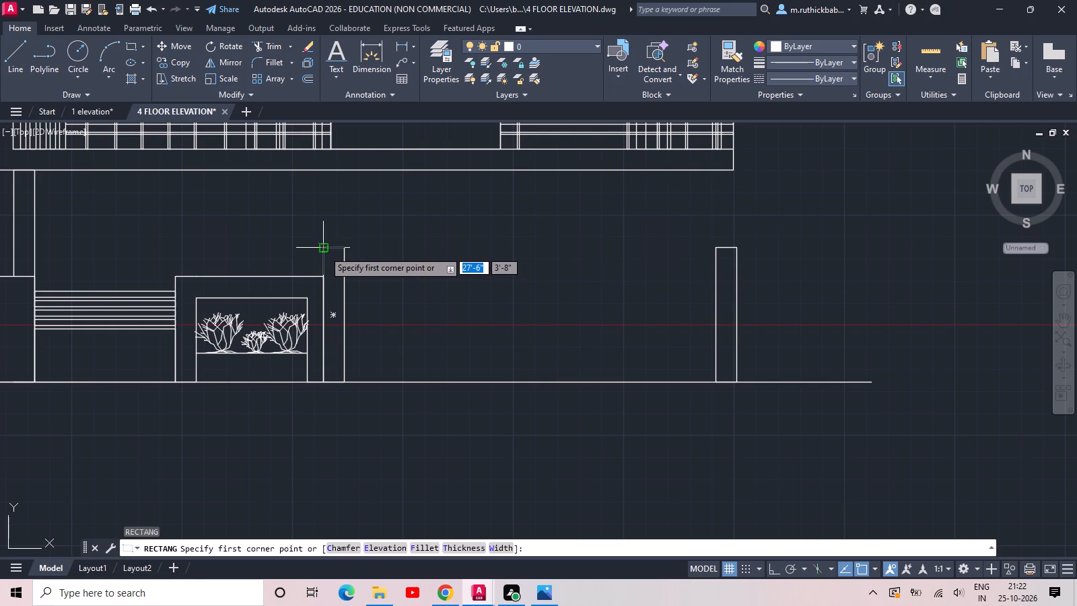
pyautogui.click(310, 250)
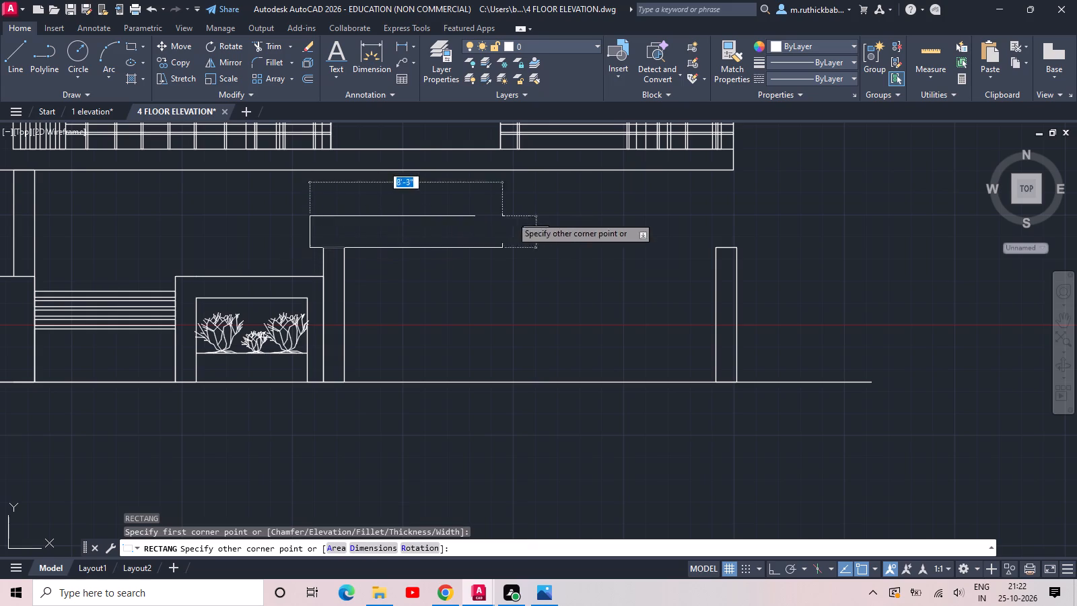
pyautogui.click(749, 238)
pyautogui.press('Escape')
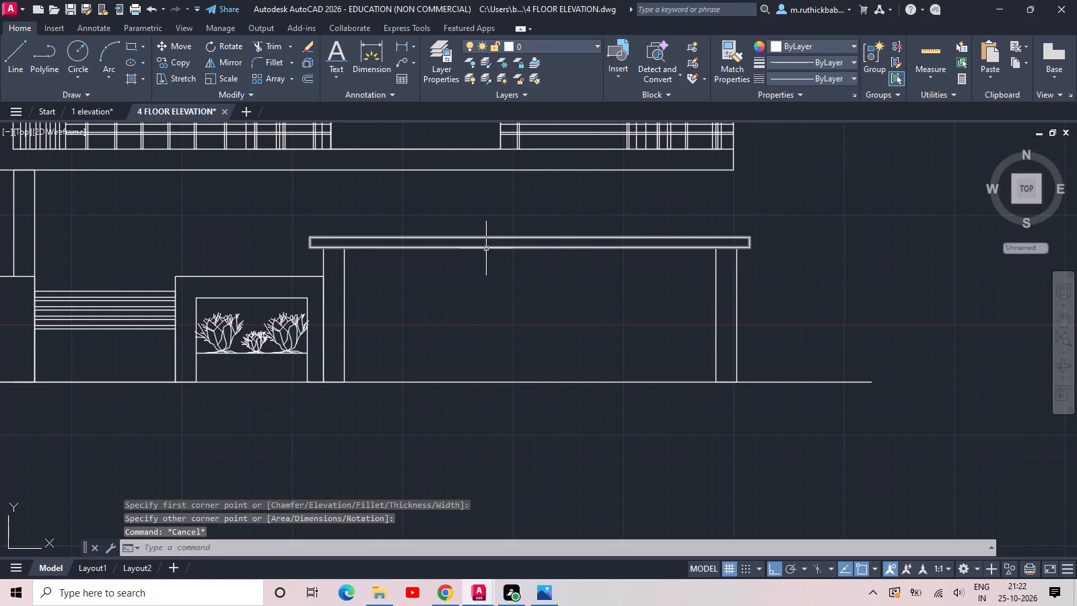
# Trim away the lines where the two pillar tops meet the underside of the beam.
pyautogui.write('TR')
pyautogui.press('space')
pyautogui.press('space')
pyautogui.click(338, 250)
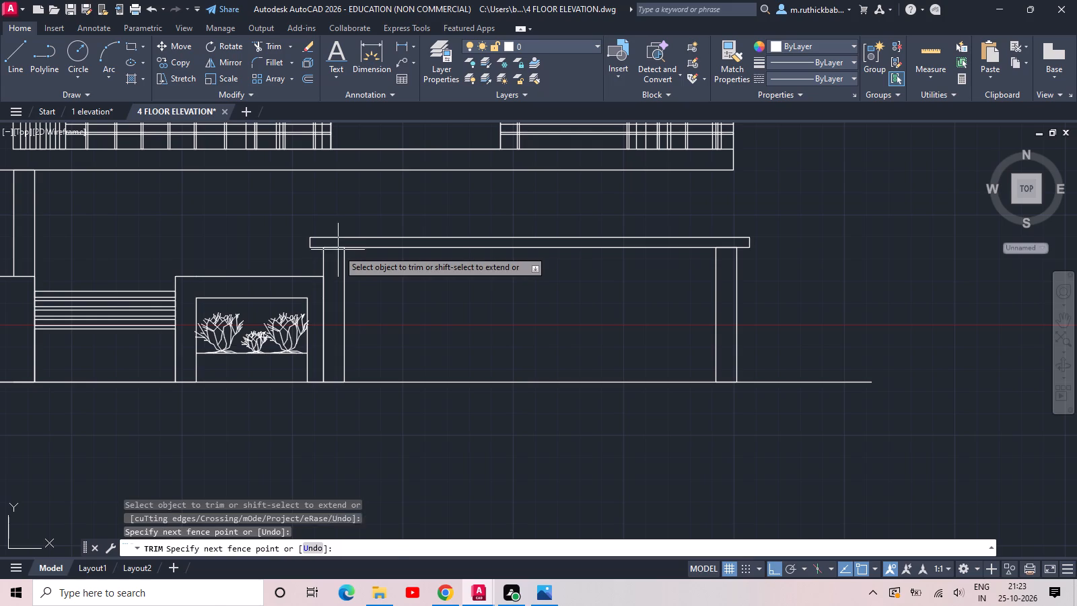
pyautogui.click(339, 243)
pyautogui.click(730, 256)
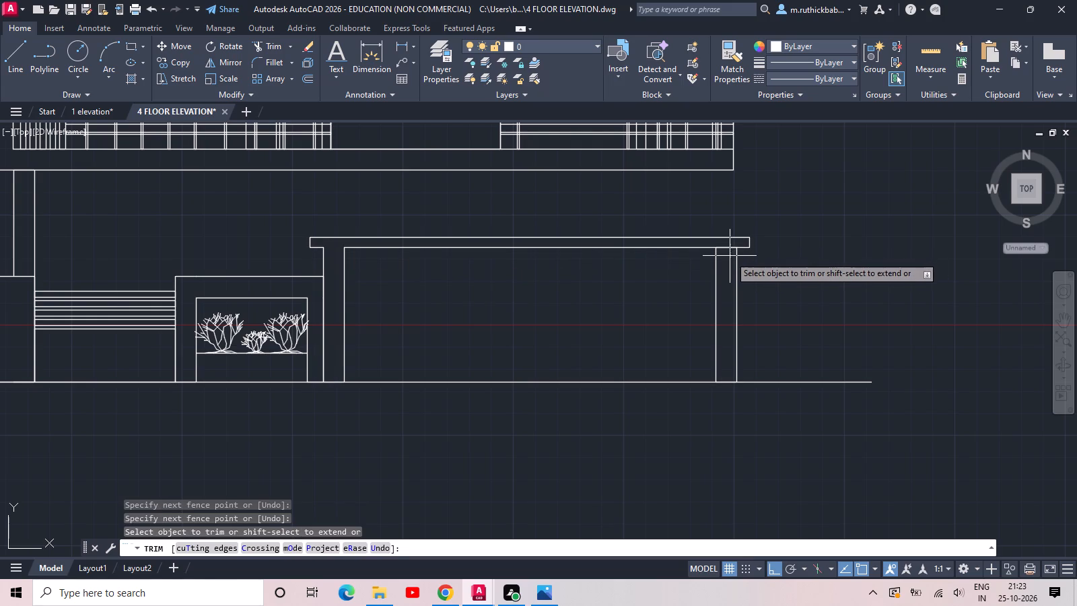
pyautogui.click(728, 246)
pyautogui.press('Escape')
pyautogui.press('Escape')
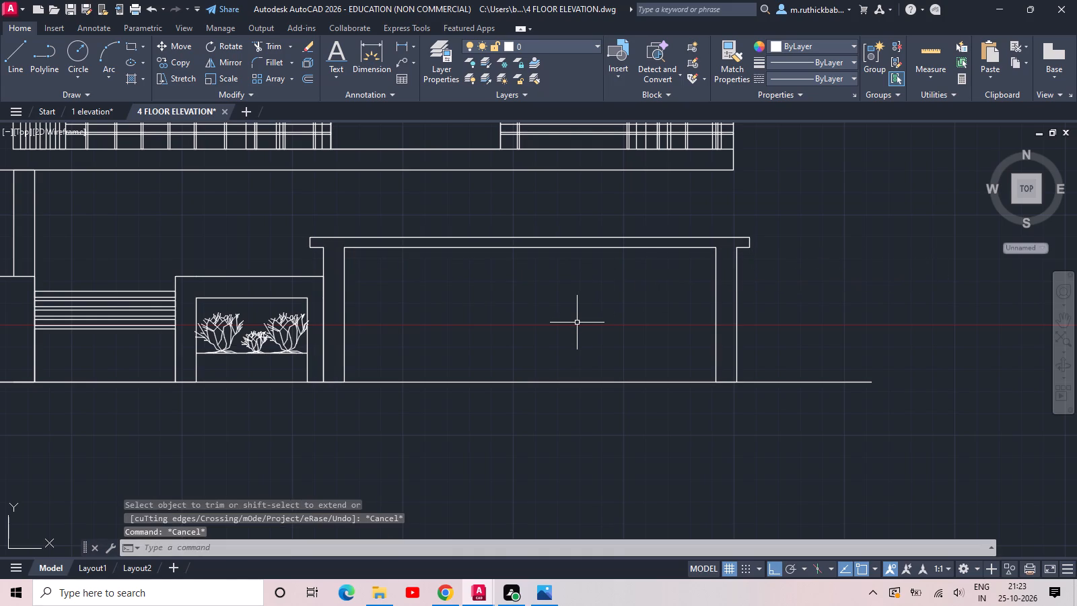
# Draw a gate rectangle about 17' wide and 5' high between the pillars, slightly clear of the pillars and ground line.
pyautogui.write('REC')
pyautogui.press('space')
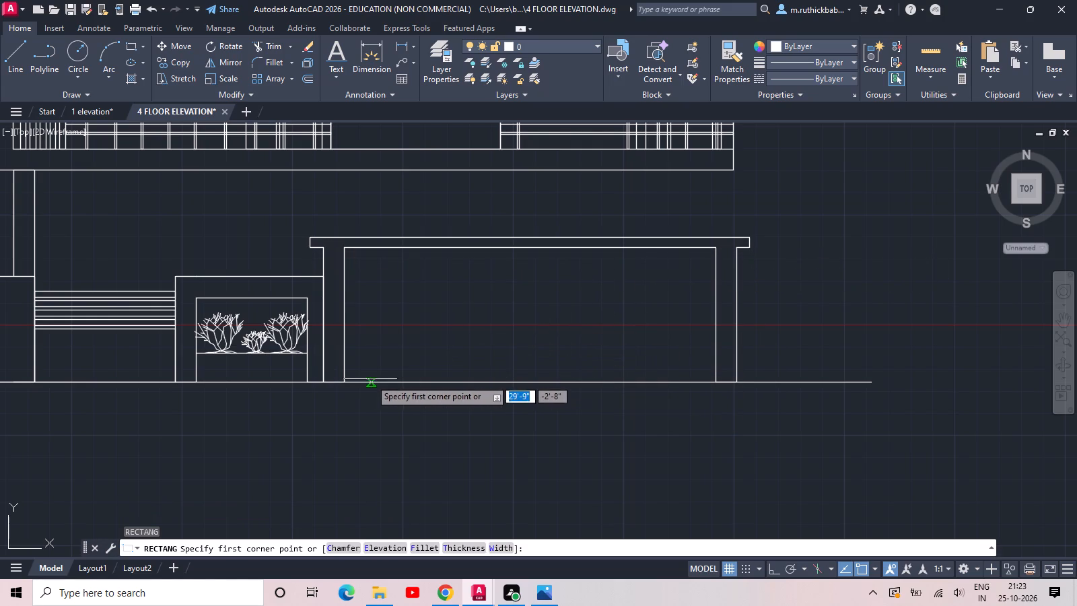
pyautogui.scroll(3, 352, 376)
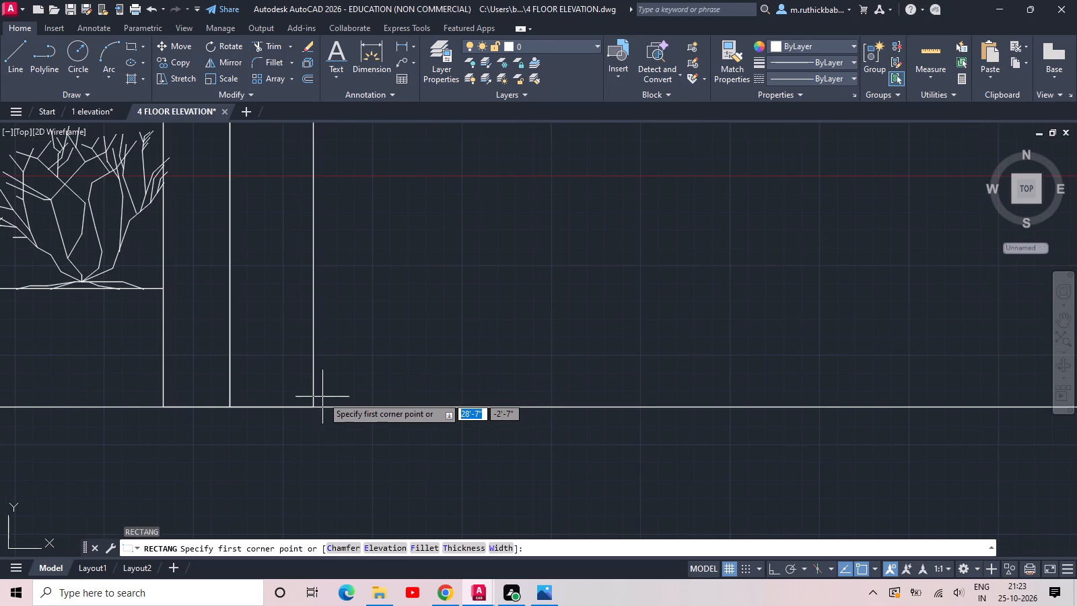
pyautogui.click(325, 397)
pyautogui.moveTo(353, 245); pyautogui.dragTo(353, 323, button='middle')
pyautogui.scroll(-1, 388, 252)
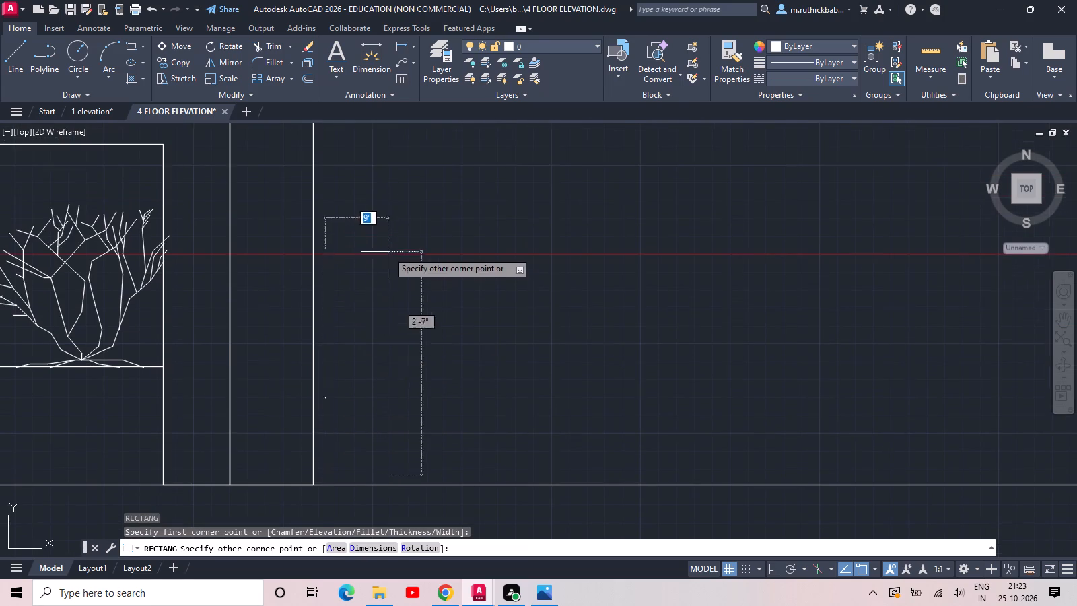
pyautogui.moveTo(530, 199); pyautogui.dragTo(405, 245, button='middle')
pyautogui.scroll(-2, 612, 180)
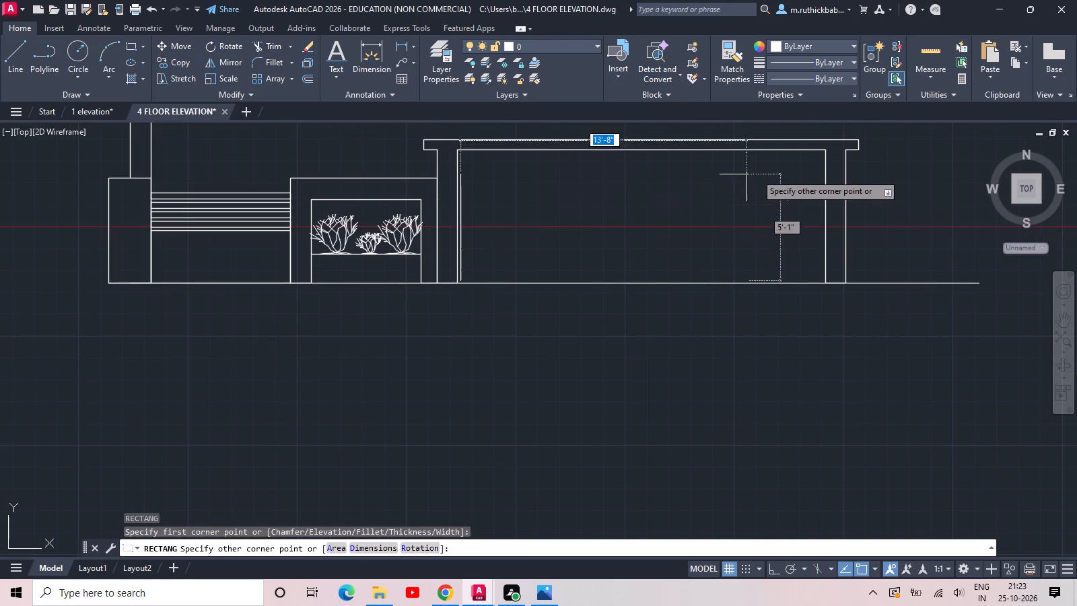
pyautogui.scroll(1, 822, 159)
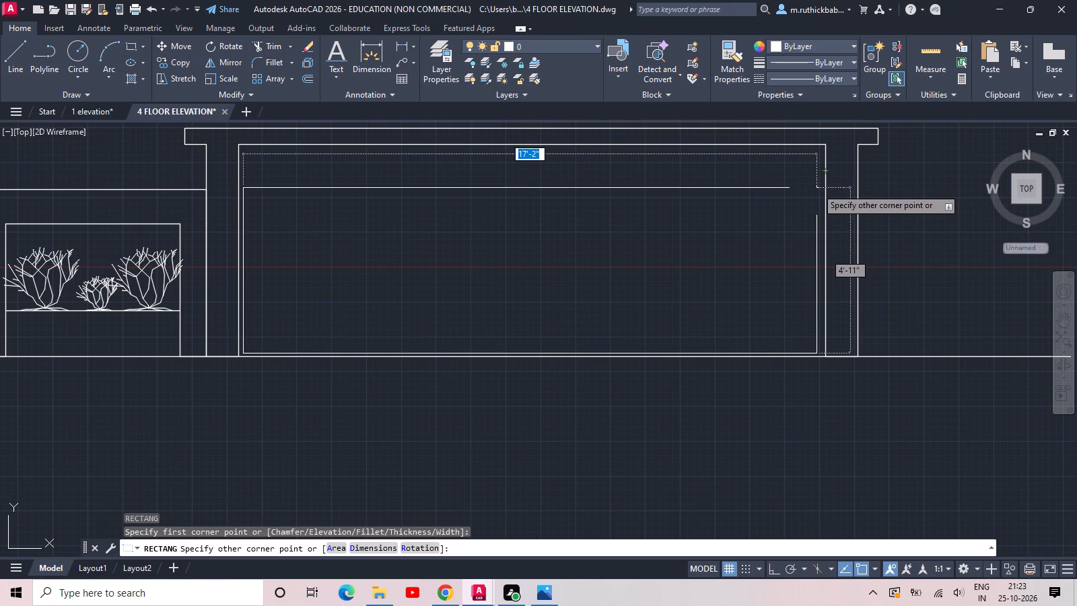
pyautogui.scroll(1, 817, 188)
pyautogui.click(817, 192)
pyautogui.press('Escape')
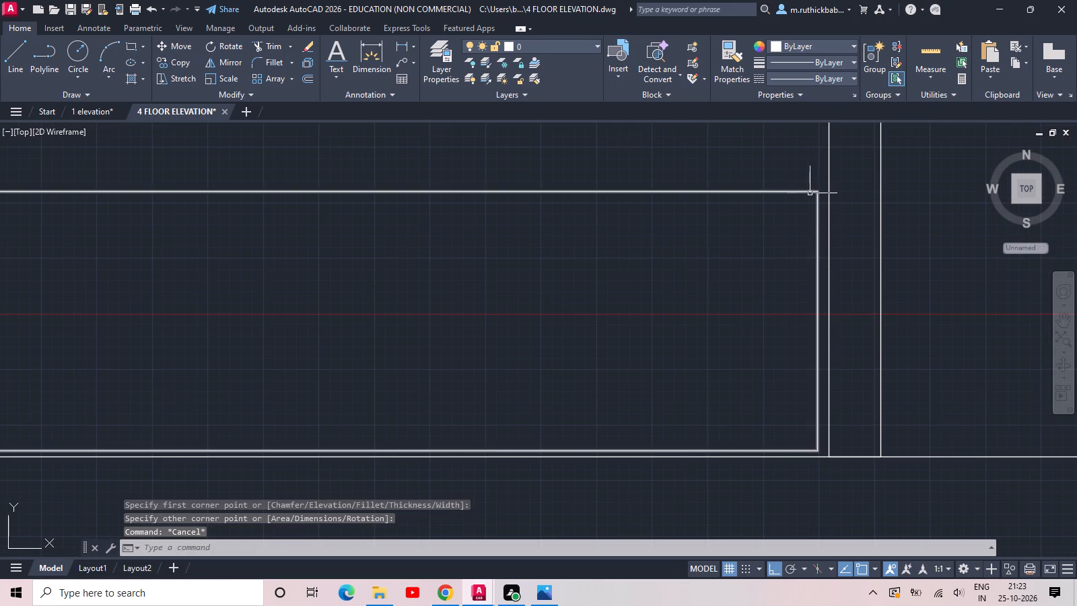
# Draw a vertical line from the midpoint of the gate rectangle's upper edge straight down to its lower edge.
pyautogui.scroll(-2, 701, 205)
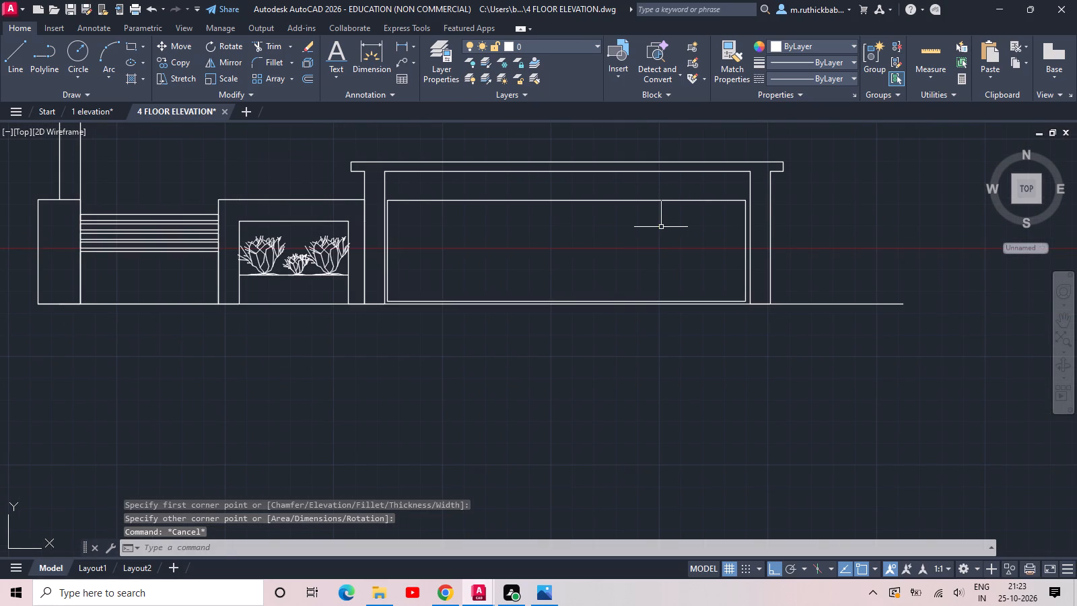
pyautogui.write('L')
pyautogui.press('space')
pyautogui.scroll(1, 559, 209)
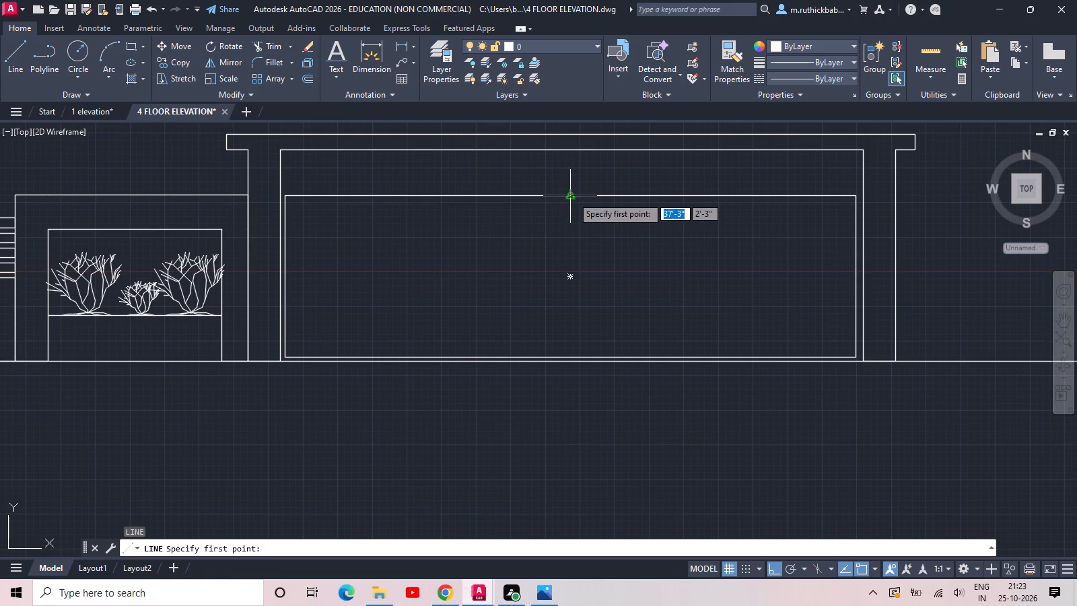
pyautogui.click(572, 199)
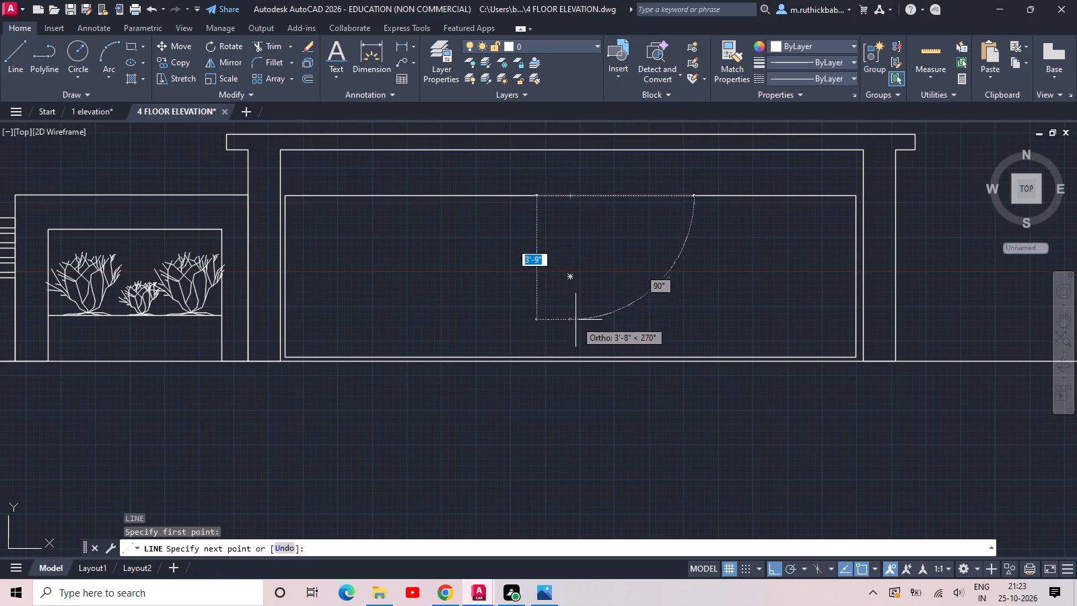
pyautogui.click(573, 358)
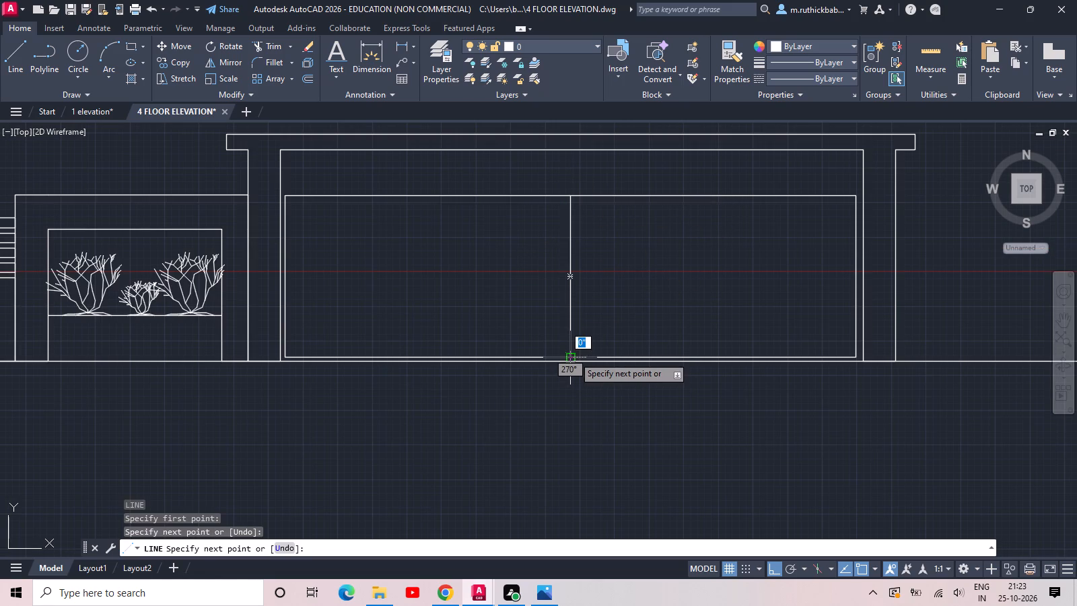
pyautogui.press('Escape')
pyautogui.press('Escape')
# Shift the vertical dividing line rightward to a little over two-thirds of the way across the gate.
pyautogui.moveTo(609, 306); pyautogui.dragTo(593, 296)
pyautogui.click(547, 263)
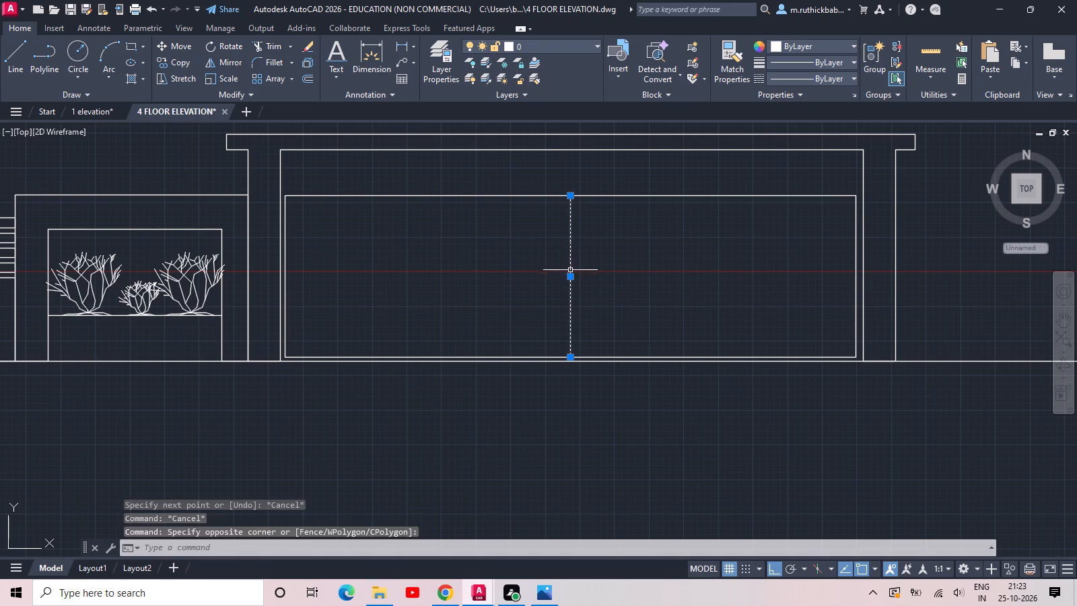
pyautogui.click(570, 275)
pyautogui.click(691, 281)
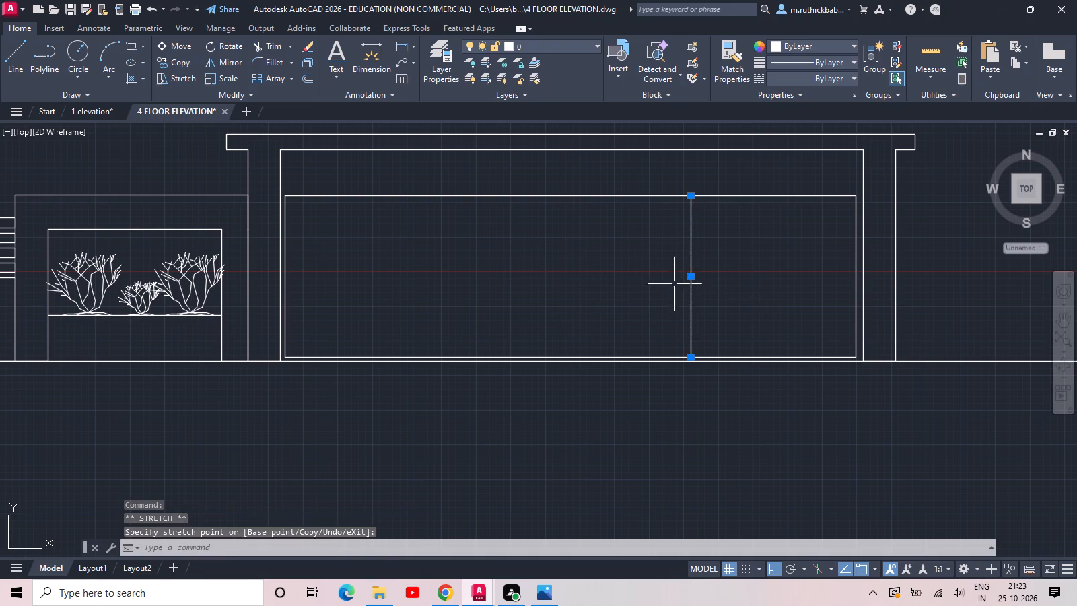
pyautogui.press('Escape')
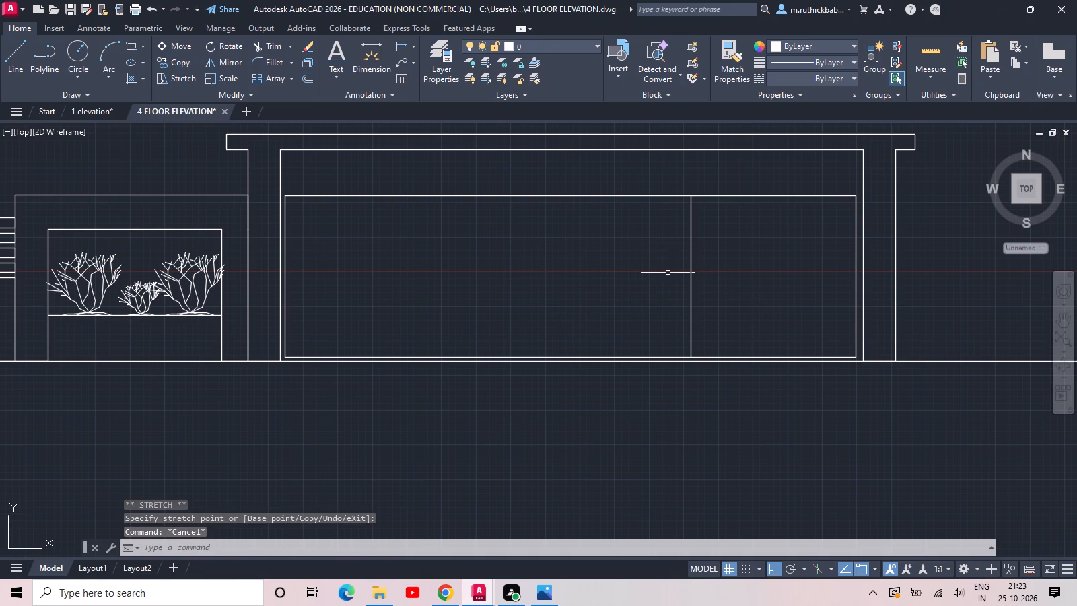
# Offset the gate rectangle 3" inward to form its frame.
pyautogui.press('o')
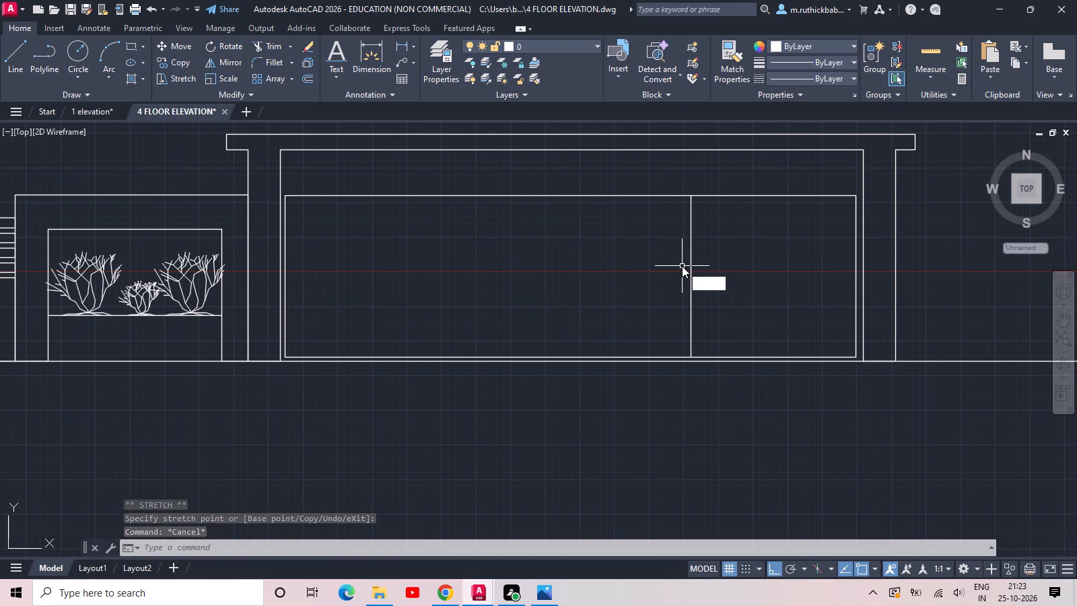
pyautogui.write('FF')
pyautogui.press('space')
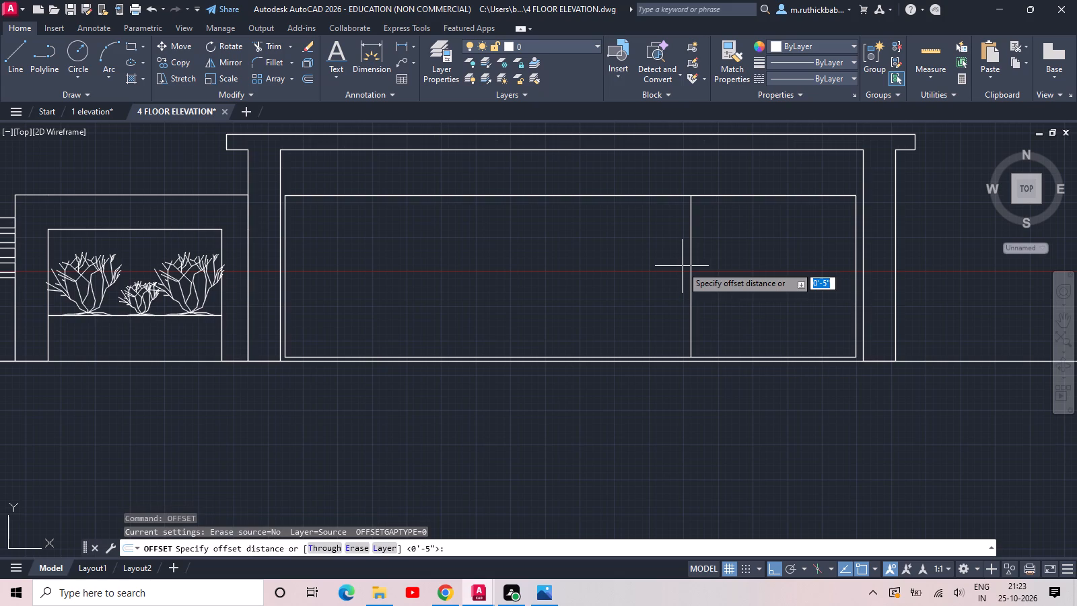
pyautogui.write('3')
pyautogui.press('space')
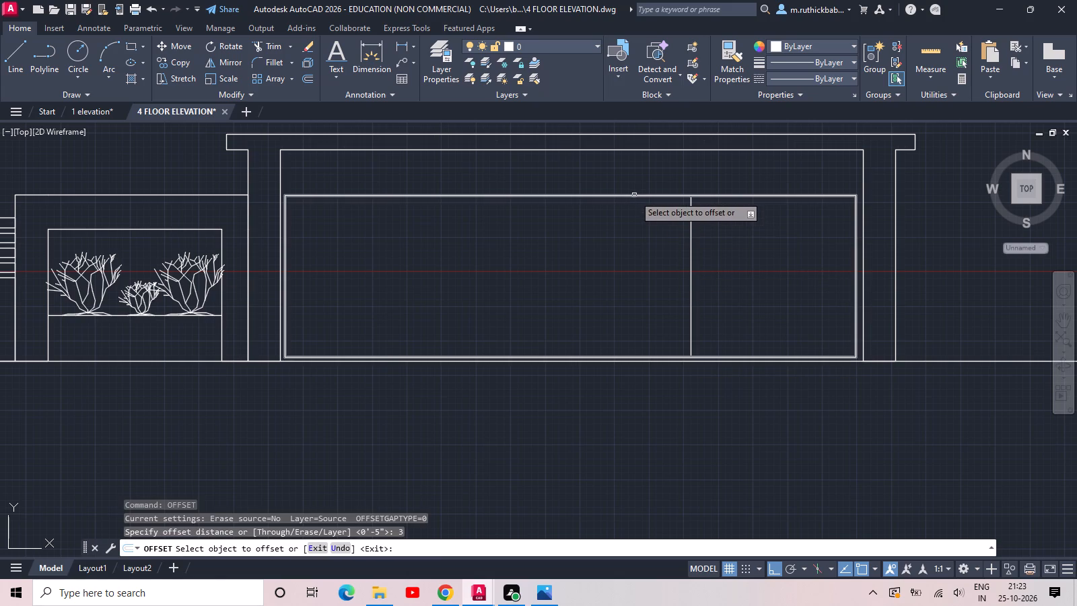
pyautogui.click(634, 195)
pyautogui.click(637, 215)
# Offset the gate's vertical dividing line 3" to both its left and right sides.
pyautogui.click(693, 242)
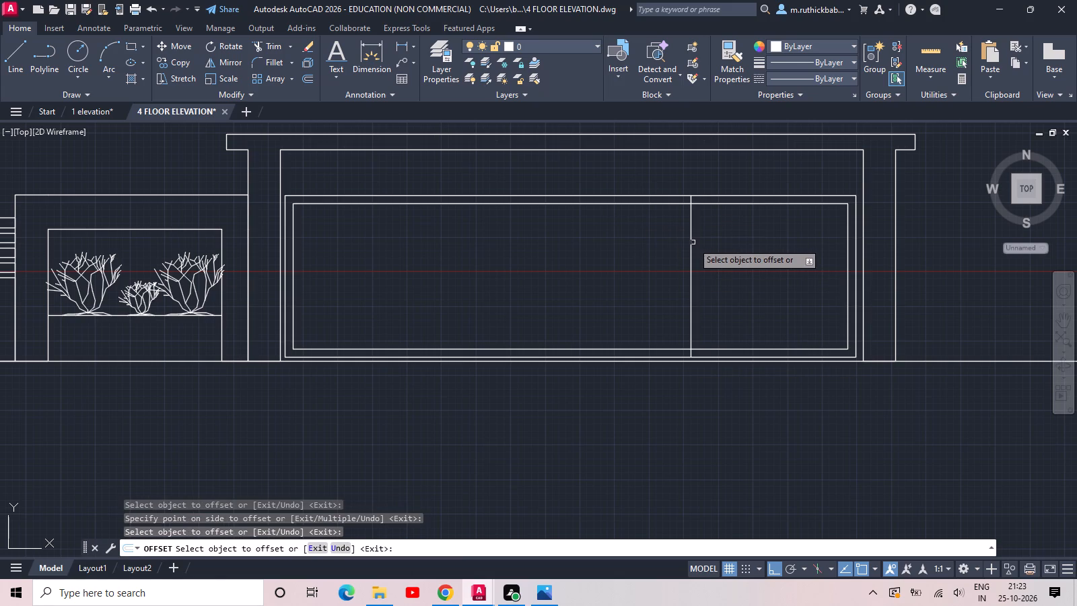
pyautogui.click(690, 242)
pyautogui.click(681, 246)
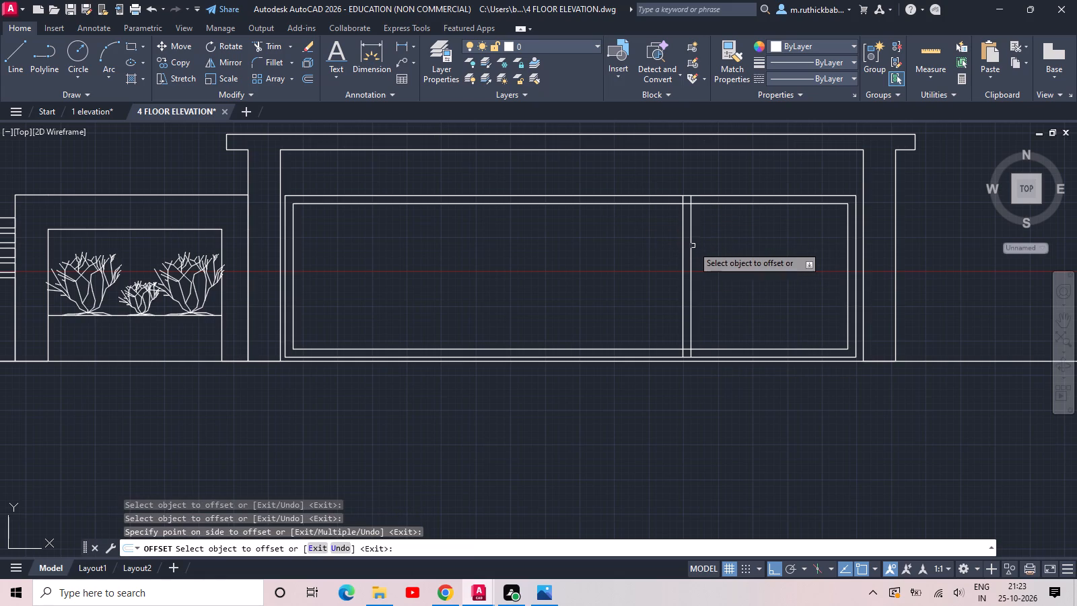
pyautogui.click(691, 246)
pyautogui.click(718, 246)
pyautogui.press('Escape')
# Trim the lower ends of the three vertical divider lines between the gate's inner and outer frame outlines.
pyautogui.scroll(2, 692, 254)
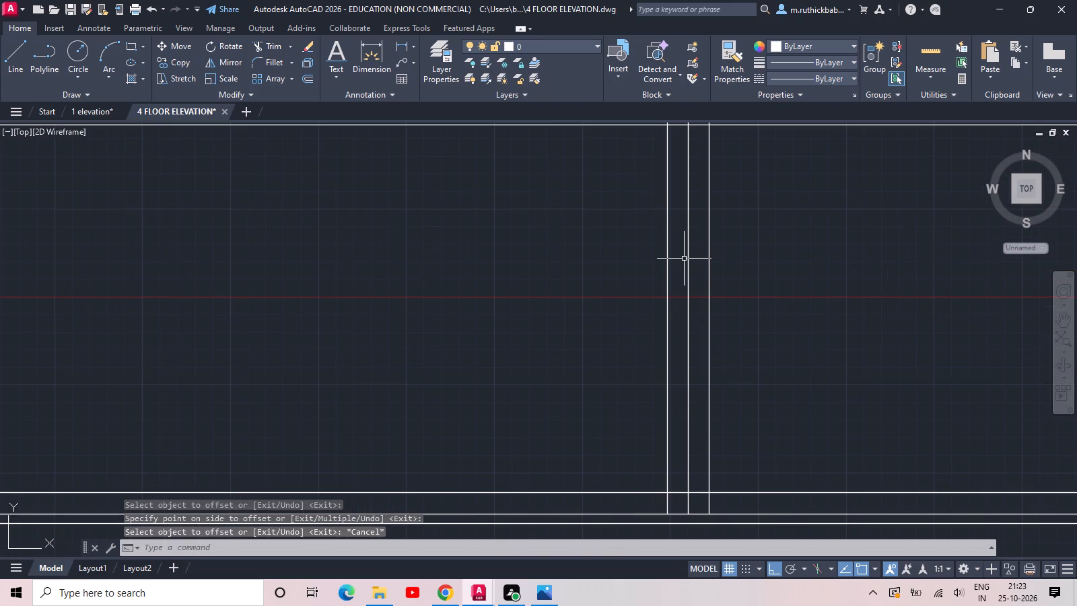
pyautogui.scroll(-2, 684, 259)
pyautogui.write('TR')
pyautogui.press('space')
pyautogui.scroll(2, 669, 356)
pyautogui.moveTo(669, 356); pyautogui.dragTo(681, 353)
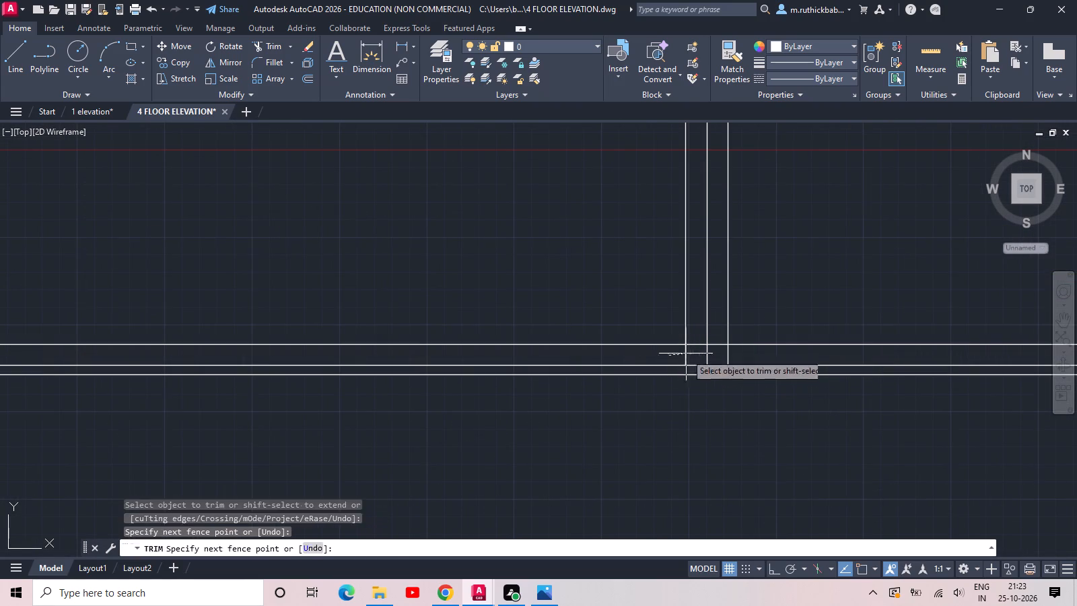
pyautogui.click(745, 353)
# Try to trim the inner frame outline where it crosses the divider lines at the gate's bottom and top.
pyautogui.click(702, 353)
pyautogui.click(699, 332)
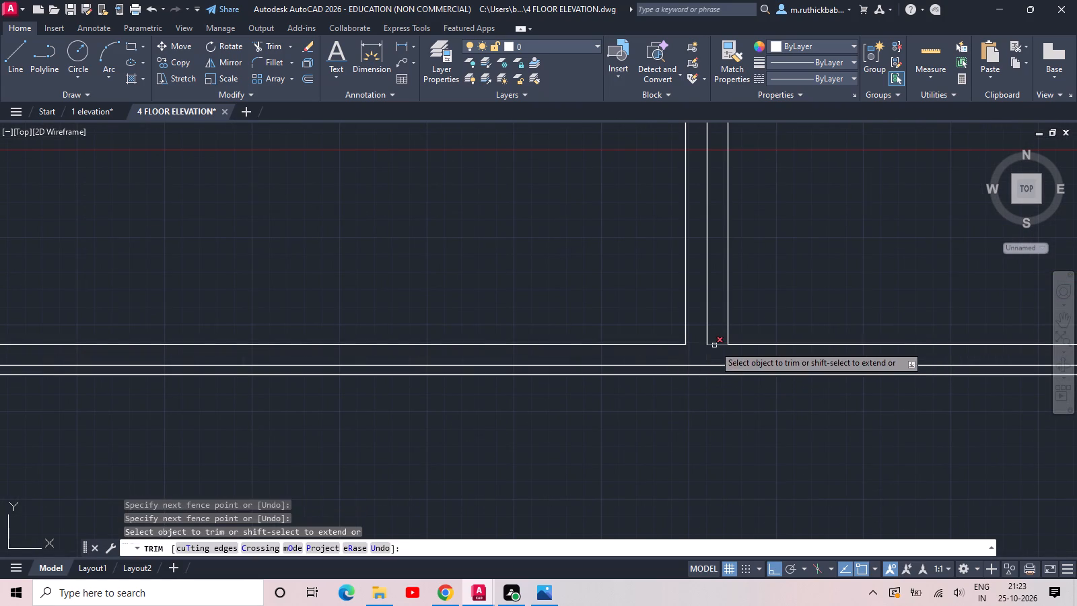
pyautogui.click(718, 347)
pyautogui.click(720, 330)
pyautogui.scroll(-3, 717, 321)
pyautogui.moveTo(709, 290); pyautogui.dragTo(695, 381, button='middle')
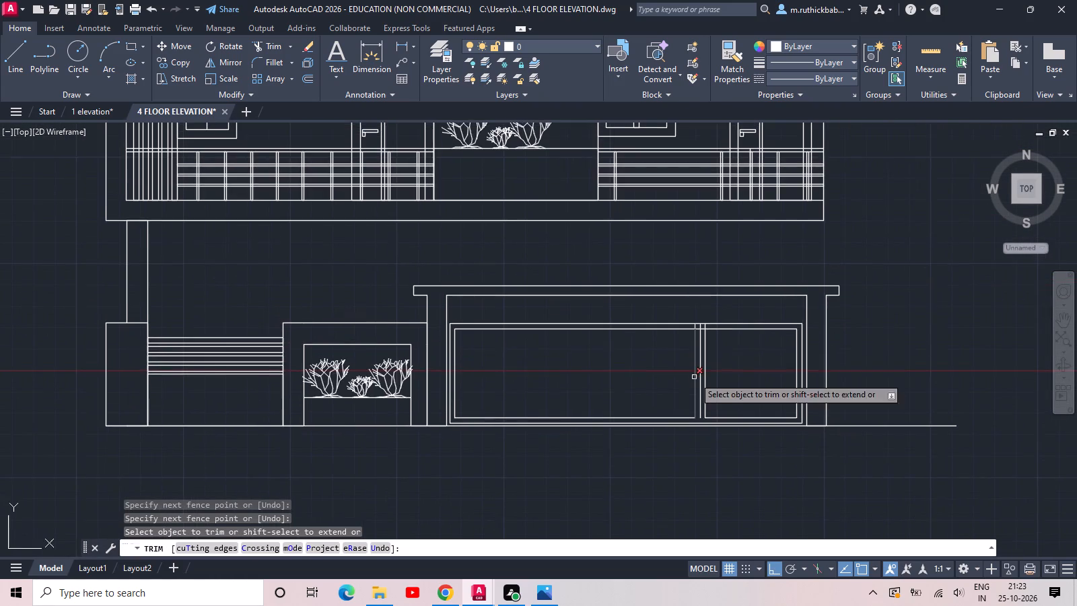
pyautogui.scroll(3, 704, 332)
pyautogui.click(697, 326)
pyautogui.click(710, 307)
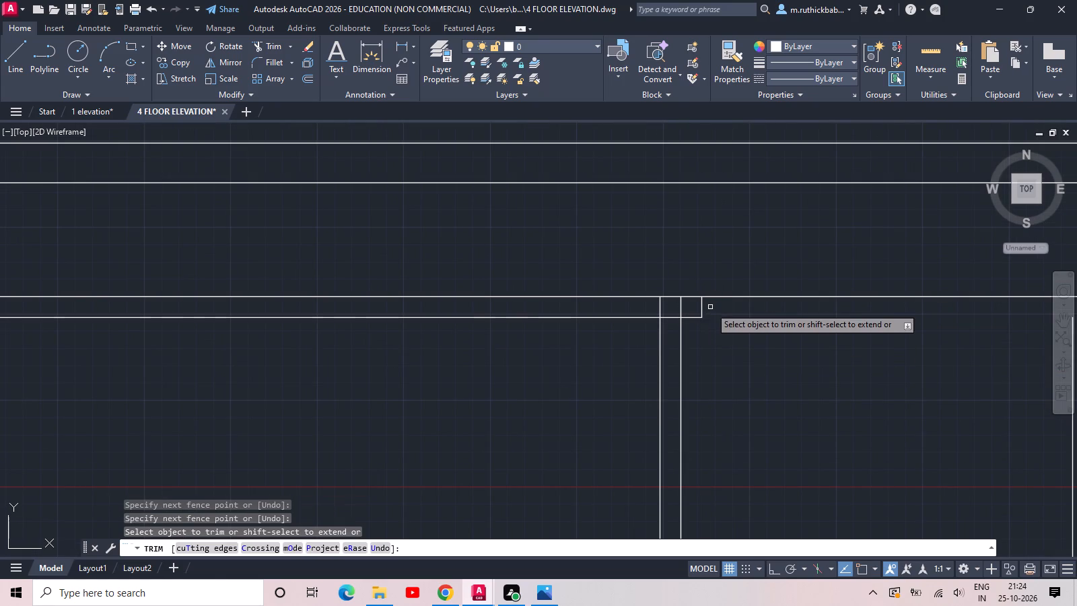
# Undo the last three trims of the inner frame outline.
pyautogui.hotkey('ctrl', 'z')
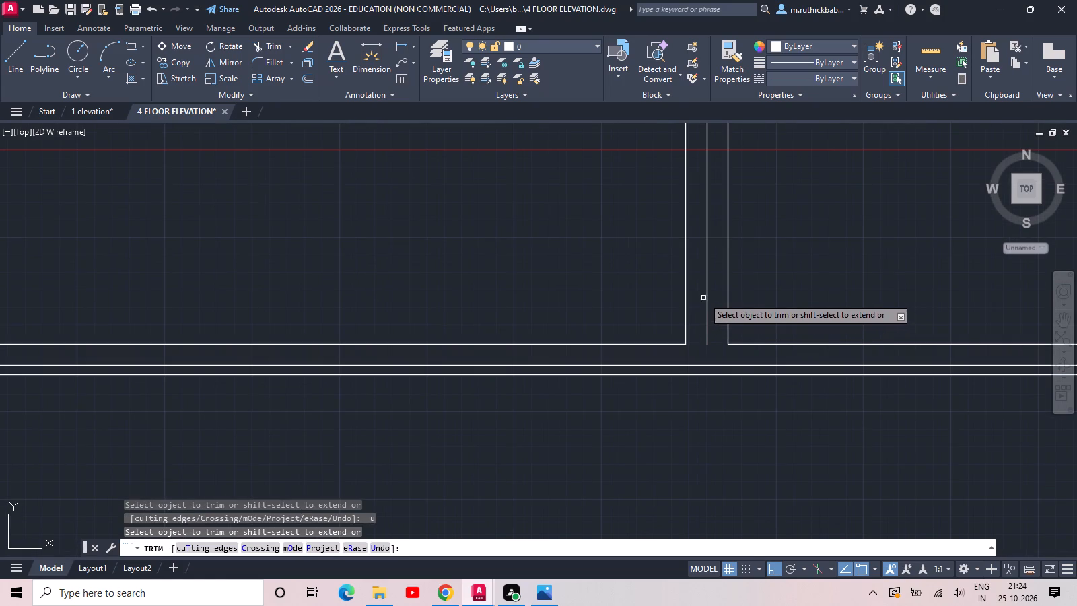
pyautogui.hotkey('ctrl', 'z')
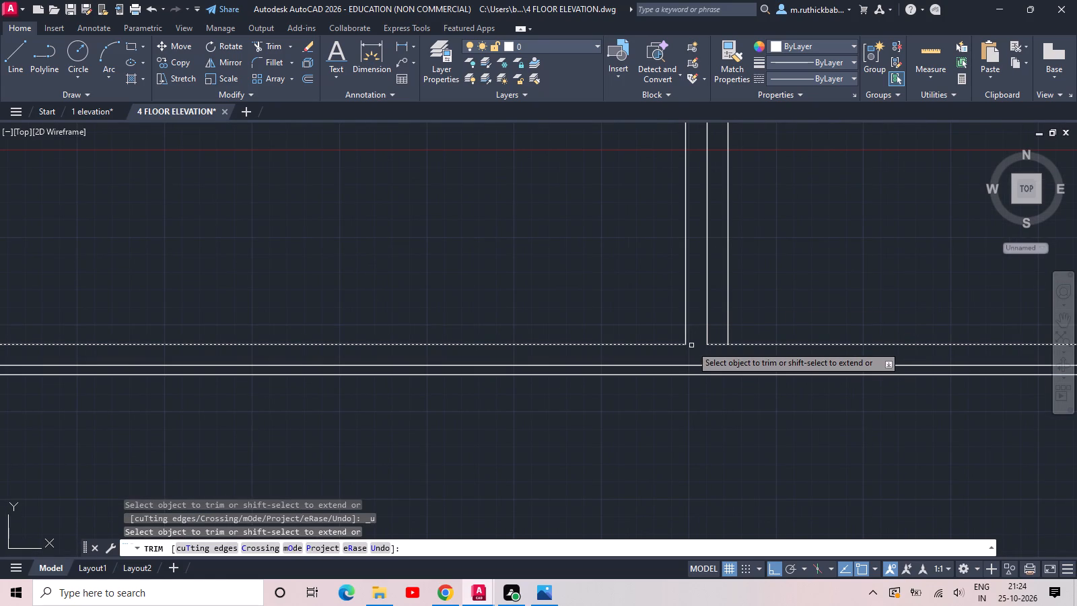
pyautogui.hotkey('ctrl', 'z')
# Trim the upper ends of the three vertical divider lines between the gate's inner and outer frame outlines.
pyautogui.scroll(-2, 689, 265)
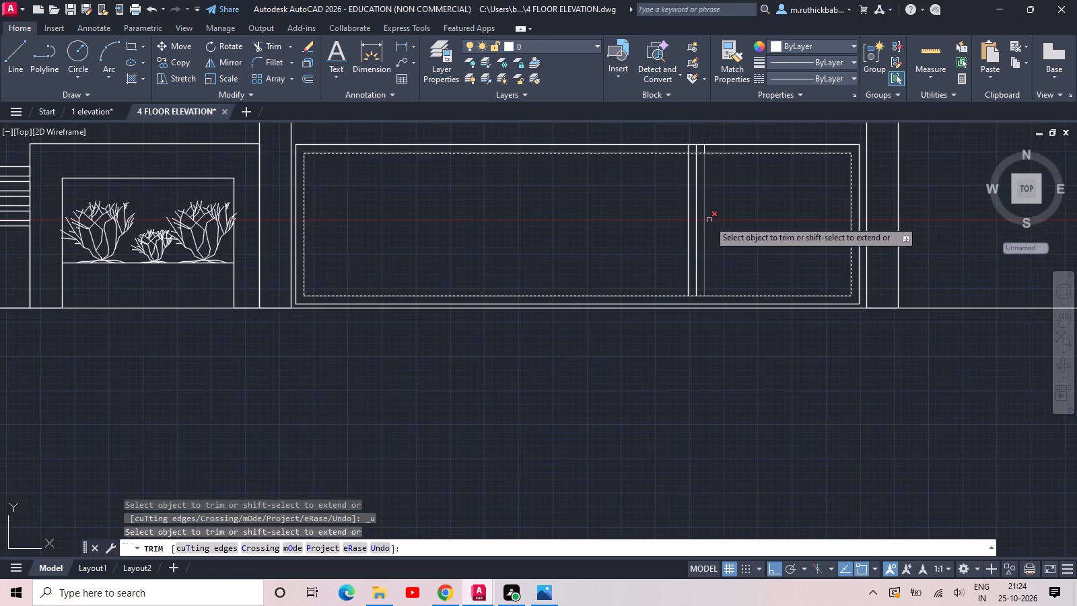
pyautogui.moveTo(709, 220); pyautogui.dragTo(669, 376, button='middle')
pyautogui.scroll(2, 661, 305)
pyautogui.click(607, 302)
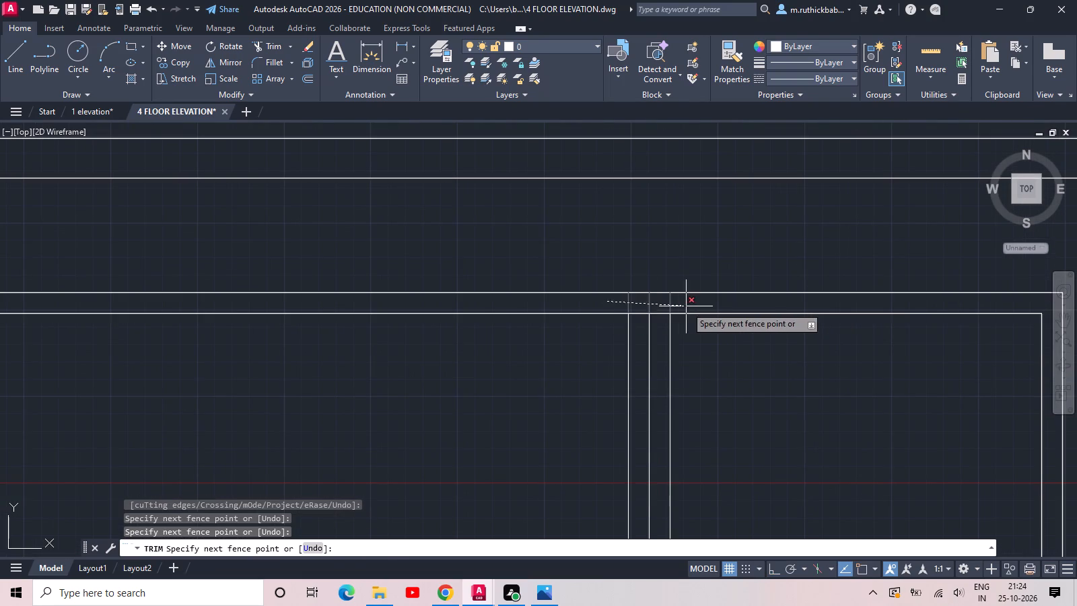
pyautogui.click(688, 306)
pyautogui.press('Escape')
pyautogui.scroll(-3, 687, 303)
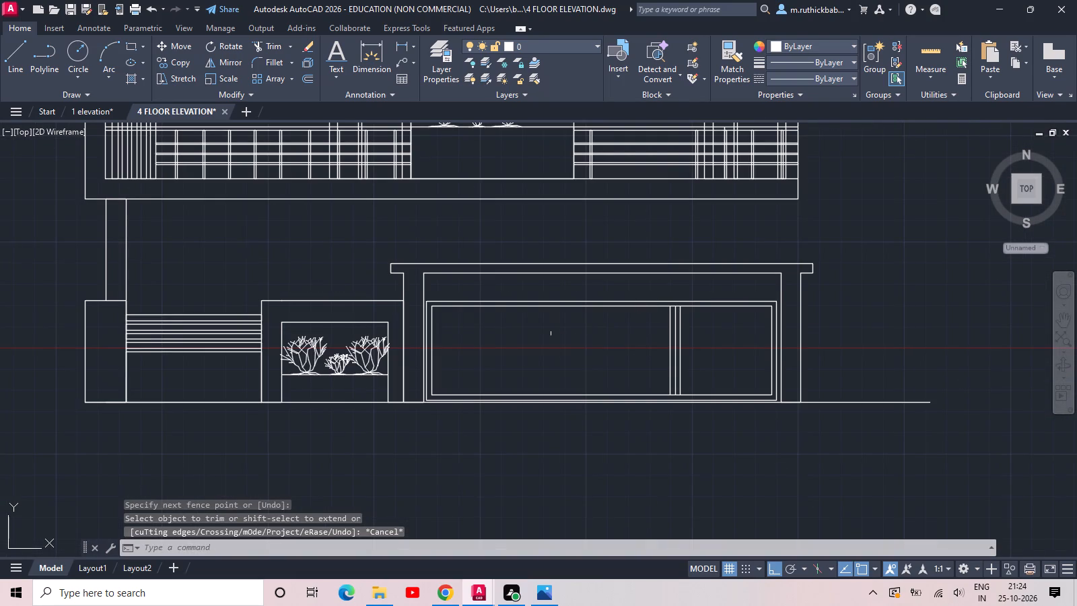
# Draw a rectangular slat about 11'-10" long and 3" high across the gate's wide panel, near its upper edge.
pyautogui.scroll(2, 443, 306)
pyautogui.write('REC')
pyautogui.press('space')
pyautogui.click(410, 316)
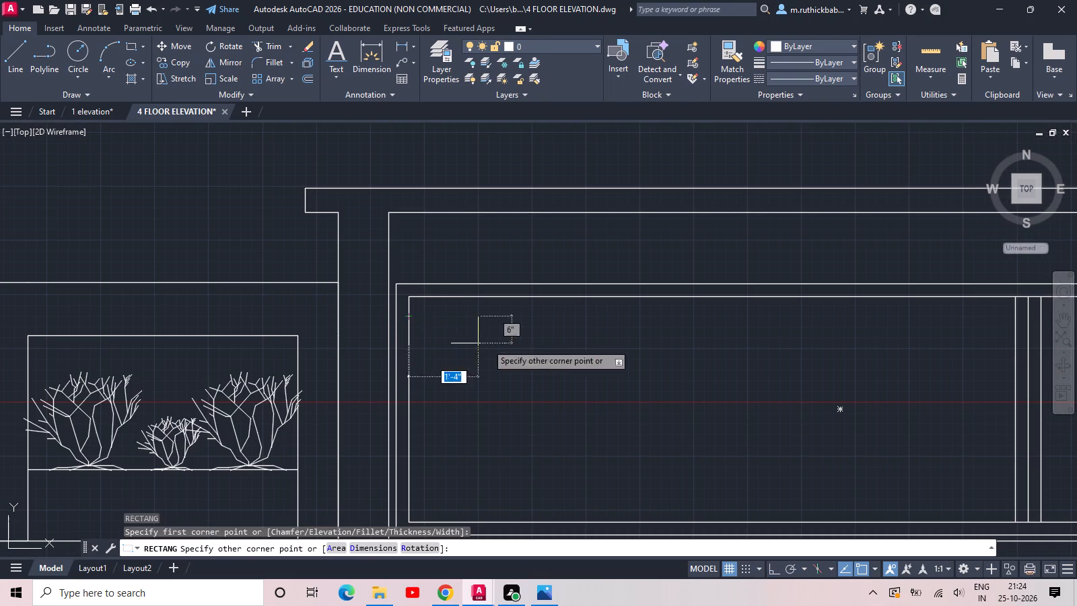
pyautogui.click(1019, 331)
# Copy the wide panel's slat straight down six times at roughly even spacing to fill the panel.
pyautogui.moveTo(905, 347); pyautogui.dragTo(901, 341)
pyautogui.click(864, 306)
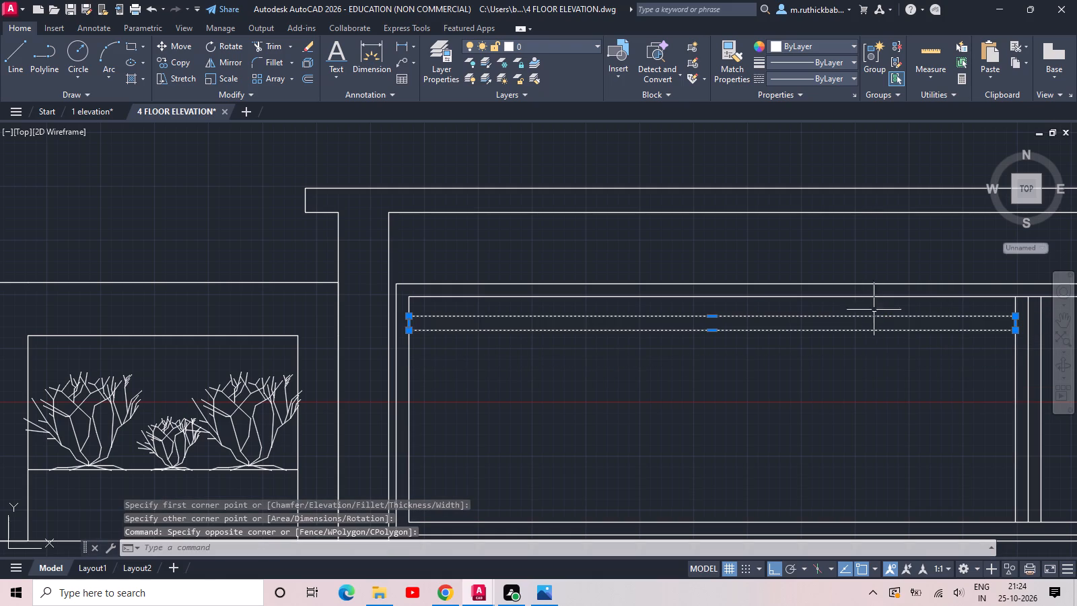
pyautogui.press('c')
pyautogui.press('o')
pyautogui.press('space')
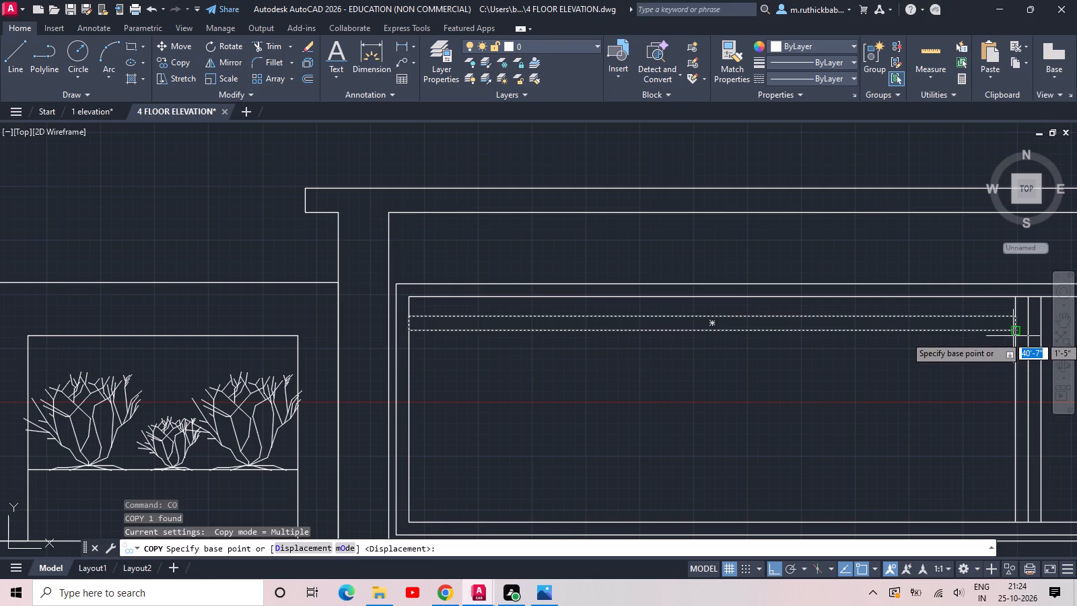
pyautogui.click(1014, 335)
pyautogui.moveTo(1014, 371); pyautogui.dragTo(946, 278, button='middle')
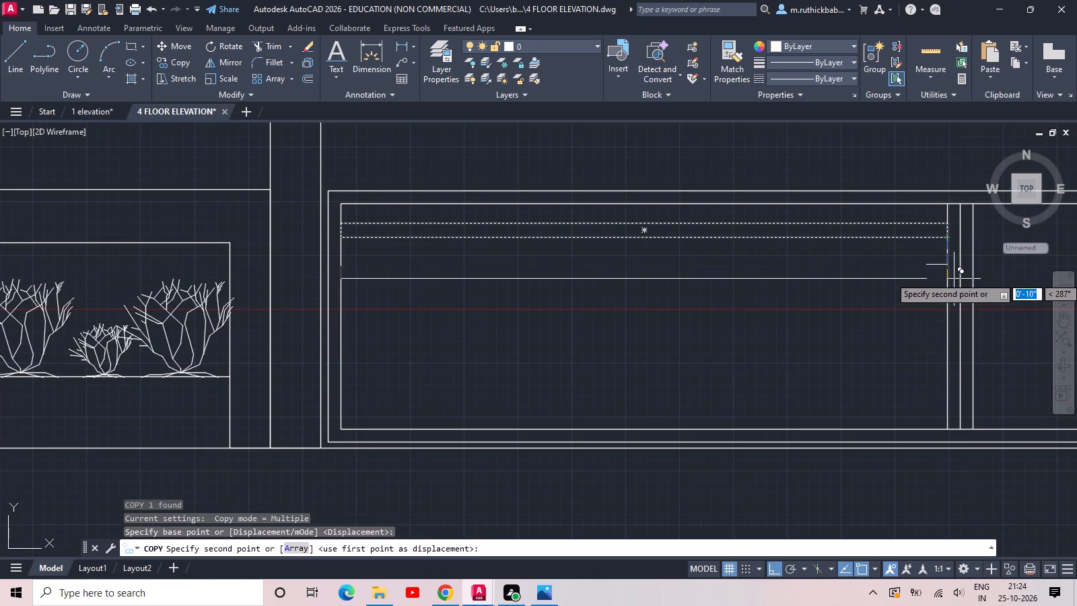
pyautogui.click(946, 269)
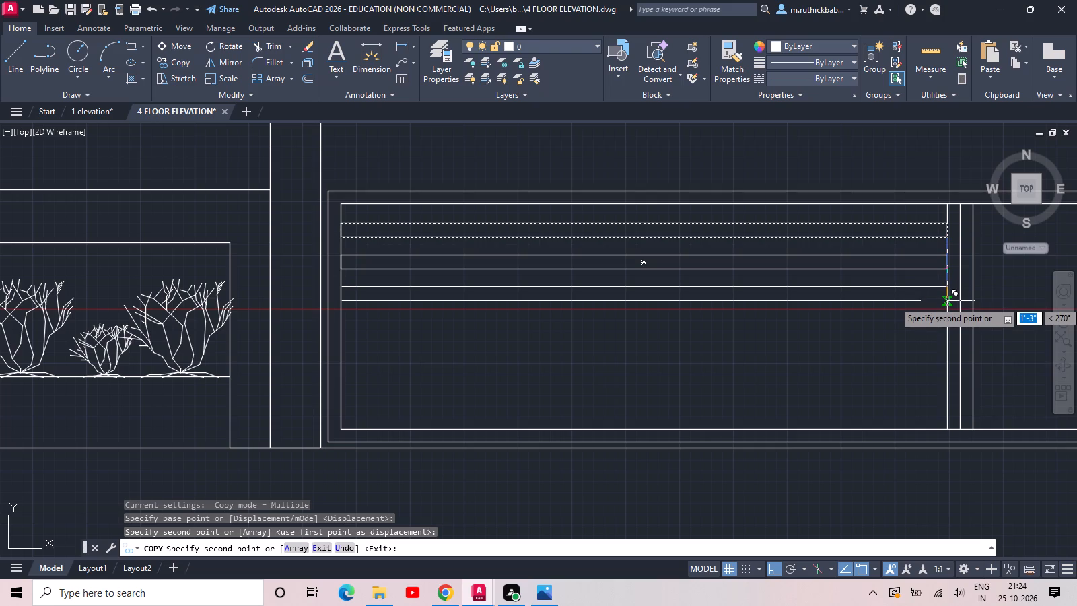
pyautogui.click(948, 301)
pyautogui.click(950, 333)
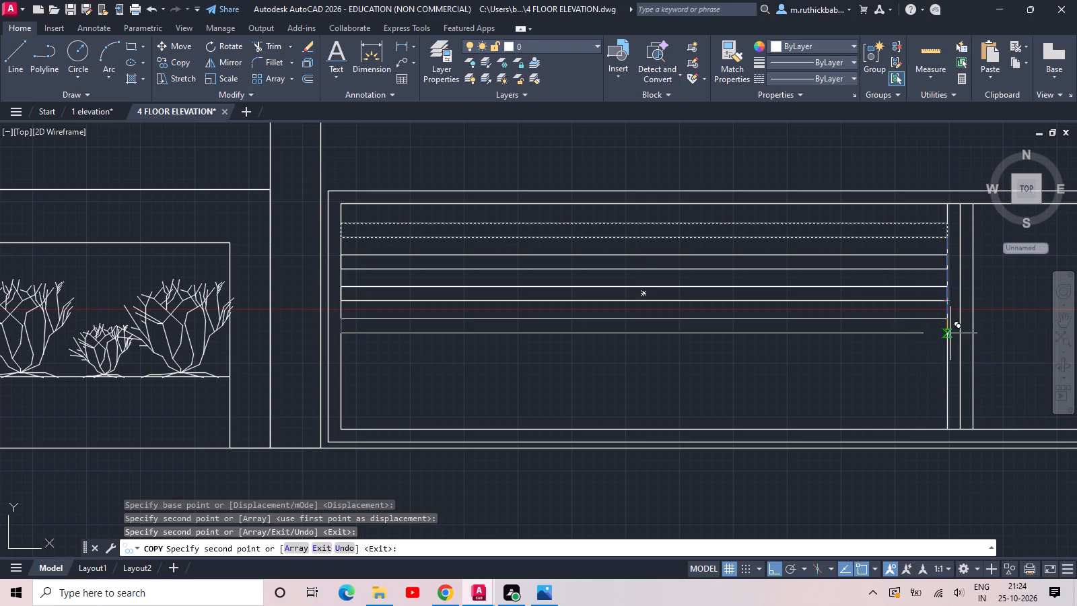
pyautogui.click(946, 363)
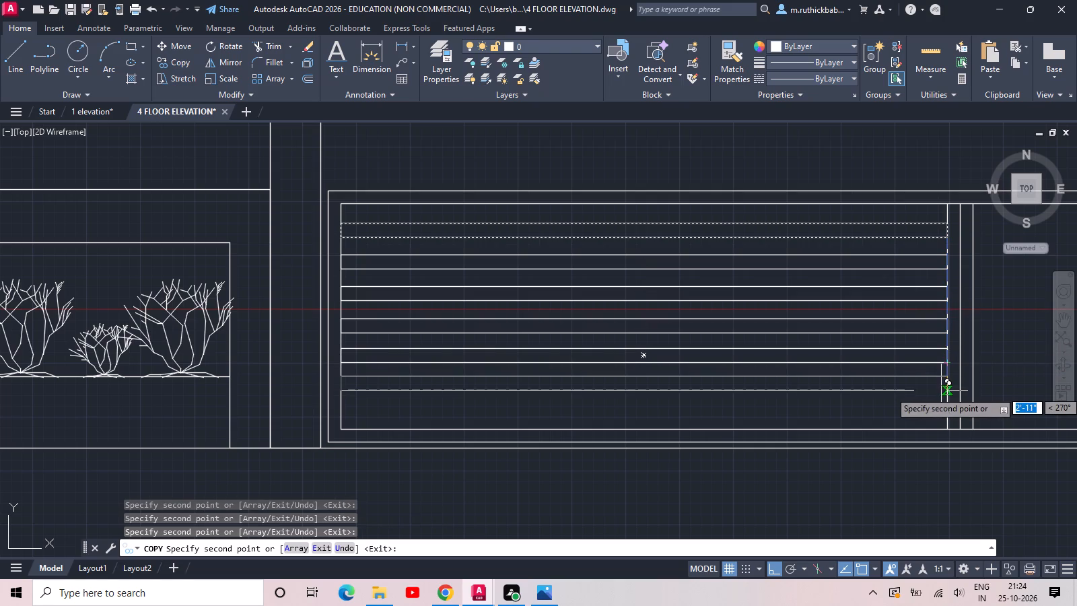
pyautogui.click(949, 390)
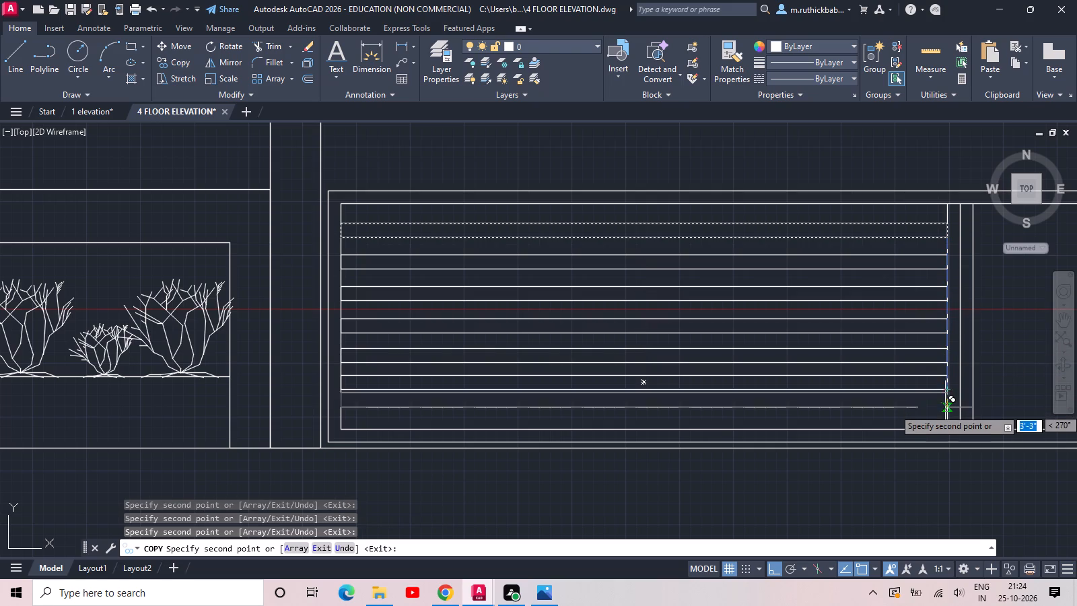
pyautogui.click(946, 414)
pyautogui.scroll(1, 948, 415)
pyautogui.moveTo(948, 415); pyautogui.dragTo(510, 361, button='middle')
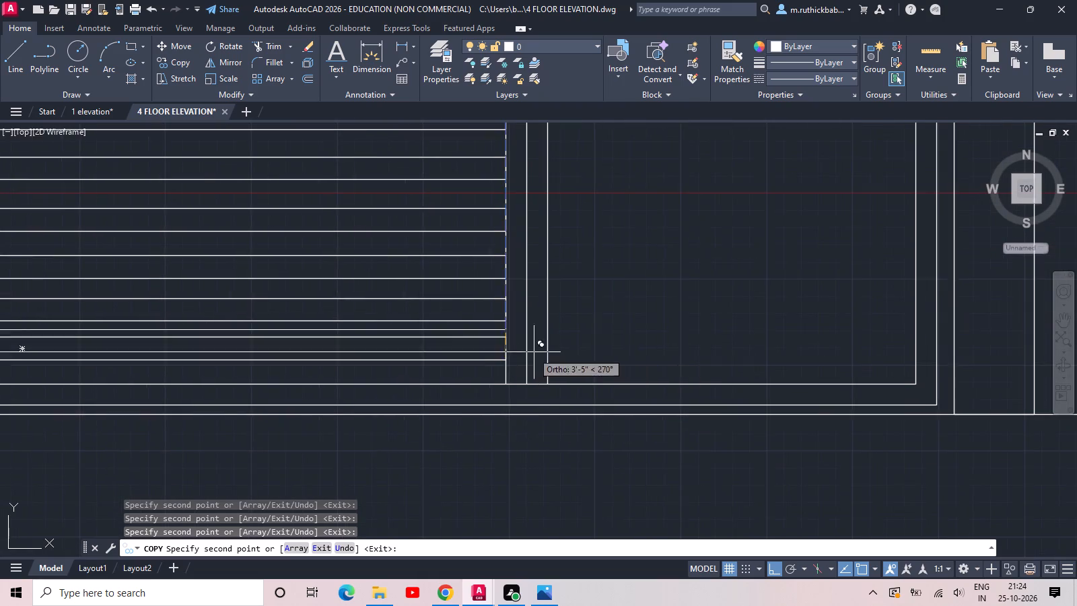
pyautogui.scroll(-1, 561, 353)
pyautogui.press('Escape')
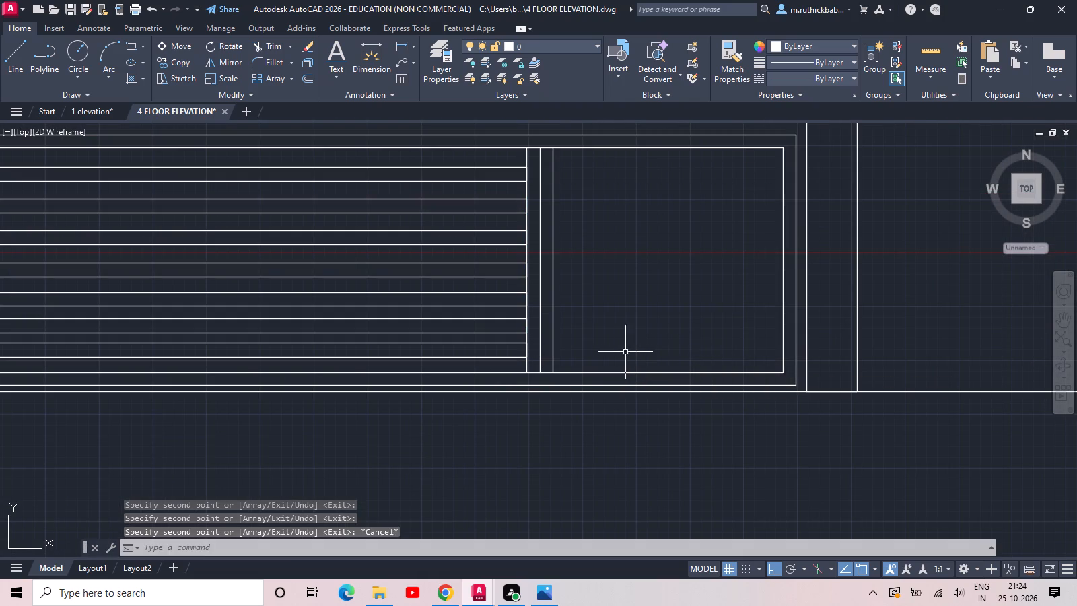
# Draw a rectangular slat about 2" high across the full width of the gate's narrow panel, near its lower edge.
pyautogui.press('Escape')
pyautogui.press('r')
pyautogui.write('EC')
pyautogui.press('space')
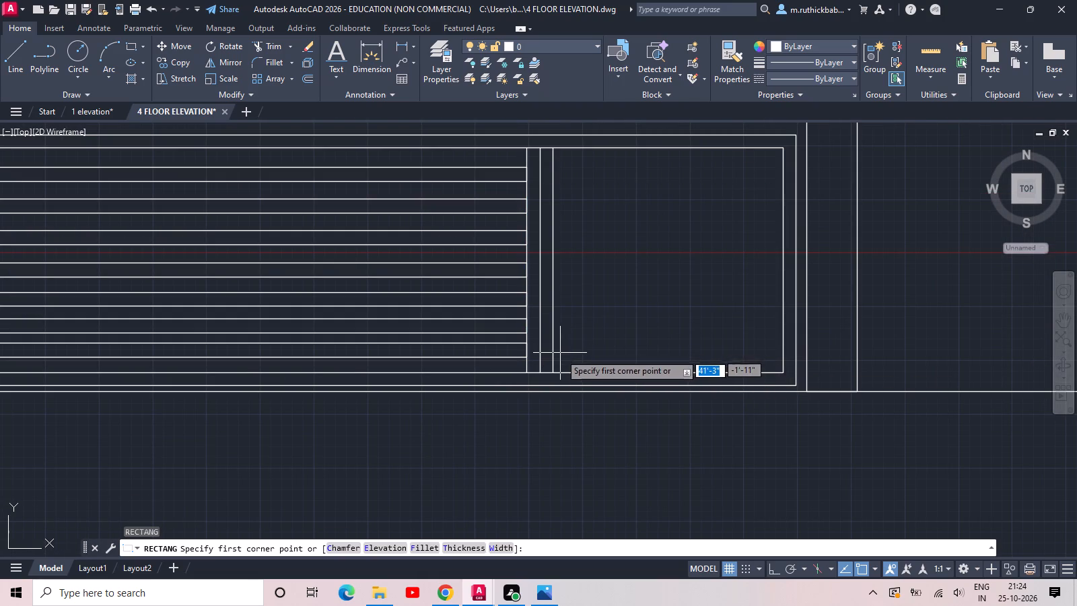
pyautogui.click(555, 358)
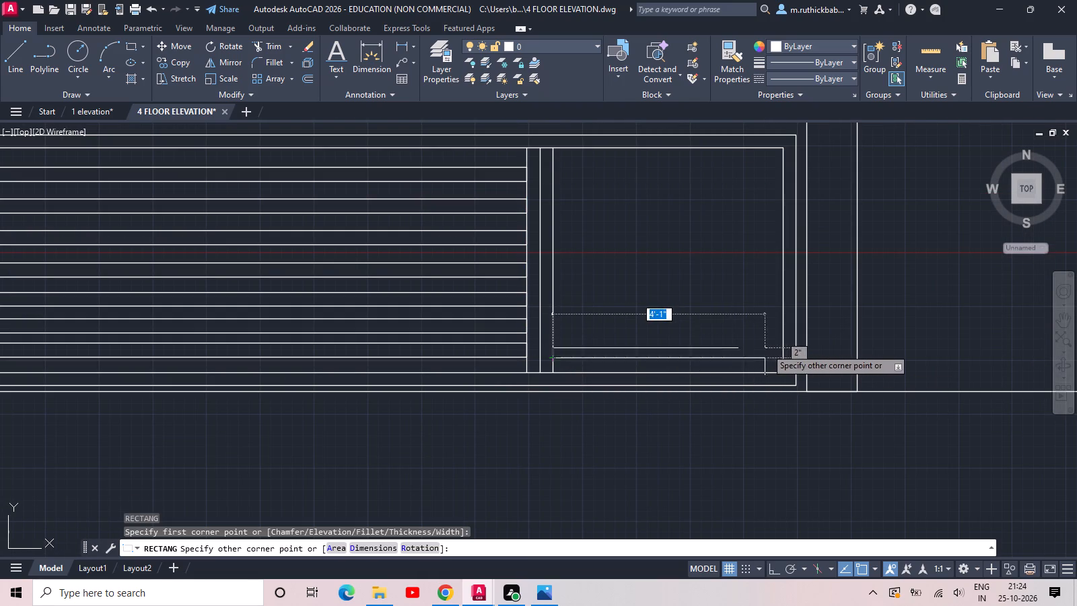
pyautogui.click(783, 347)
# Copy the narrow panel's slat straight up nine times to fill the panel, undoing and re-placing the eighth copy higher.
pyautogui.moveTo(758, 370); pyautogui.dragTo(756, 370)
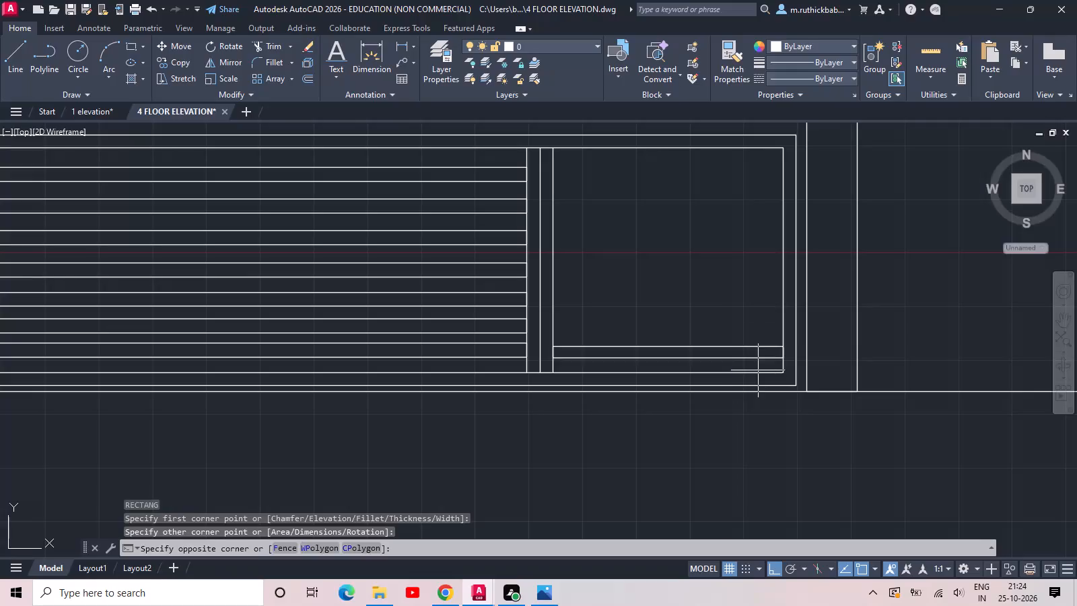
pyautogui.moveTo(756, 370); pyautogui.dragTo(738, 349)
pyautogui.click(702, 315)
pyautogui.write('CO')
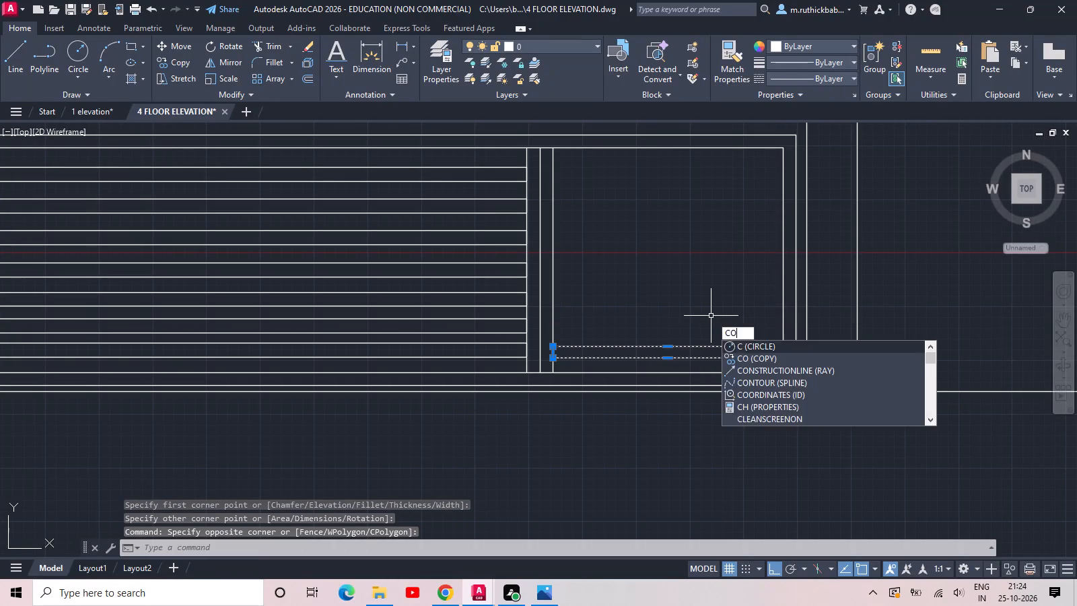
pyautogui.press('space')
pyautogui.click(782, 344)
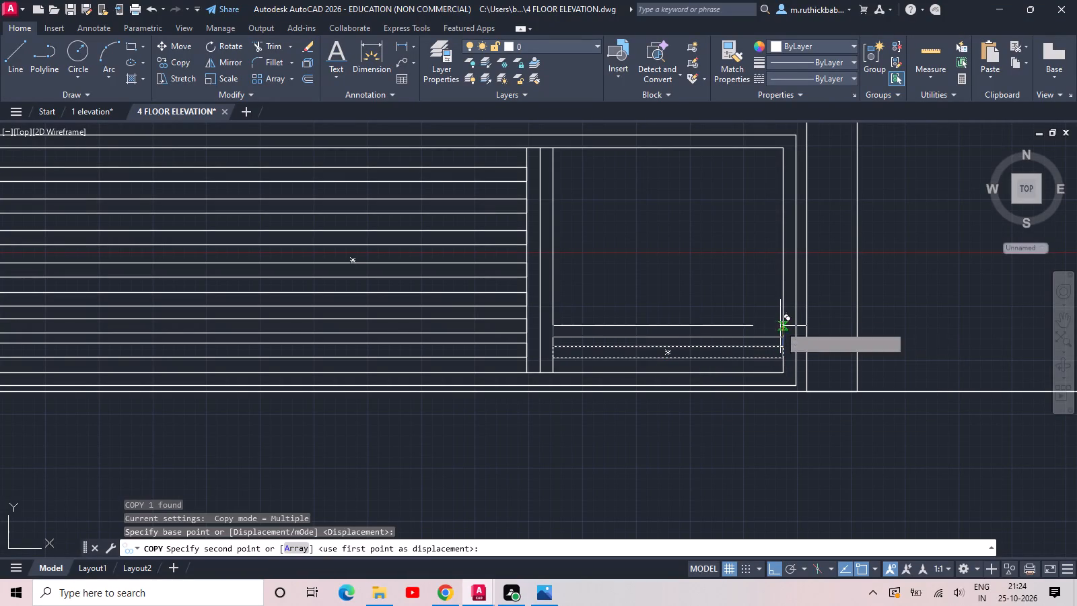
pyautogui.click(779, 325)
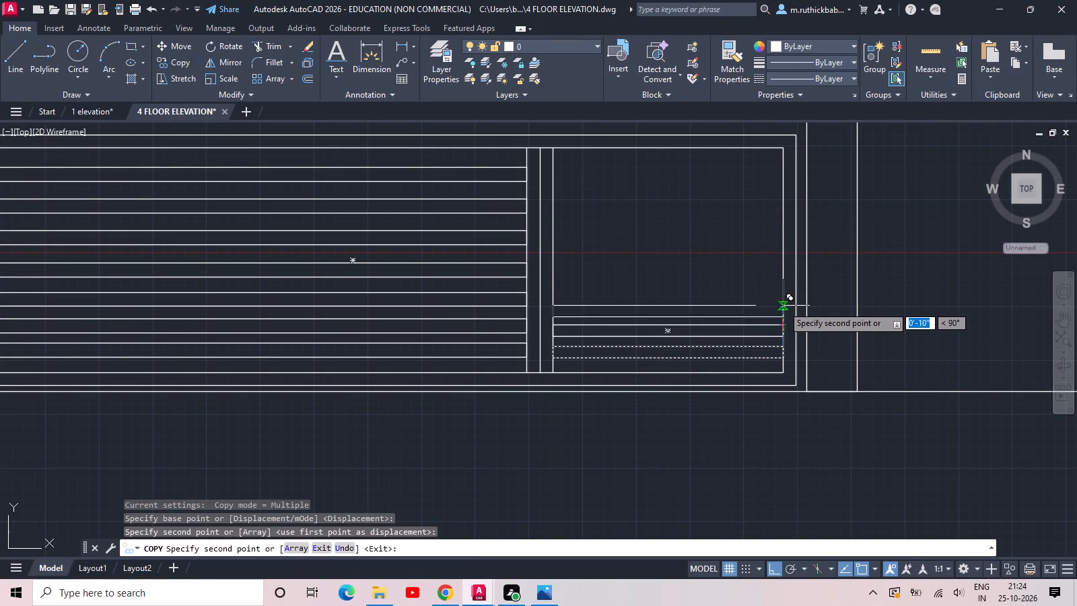
pyautogui.click(783, 306)
pyautogui.click(781, 286)
pyautogui.click(780, 265)
pyautogui.click(781, 241)
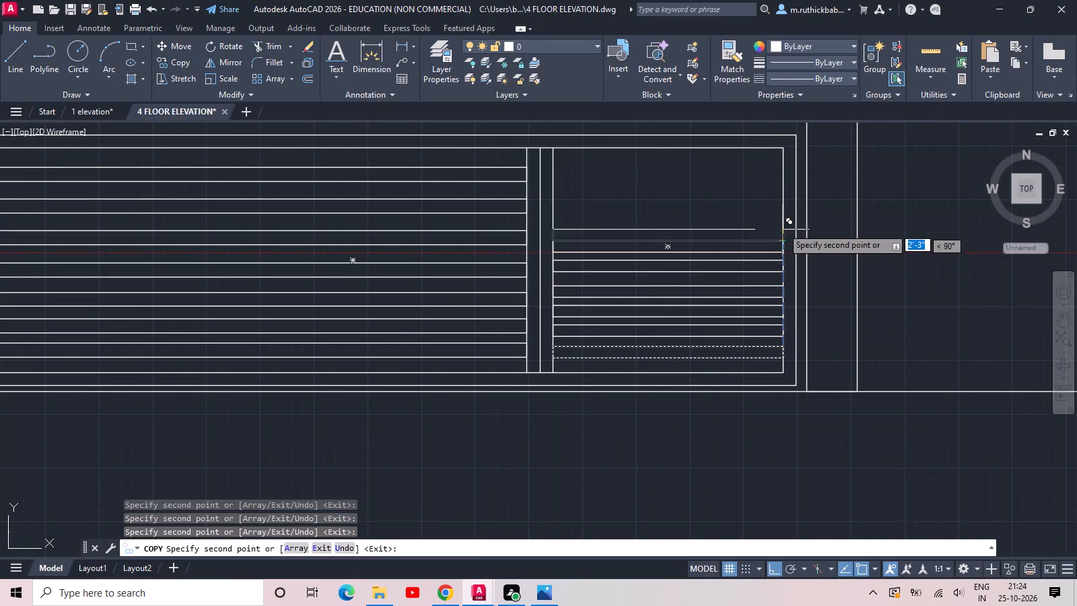
pyautogui.click(784, 219)
pyautogui.click(784, 201)
pyautogui.click(782, 189)
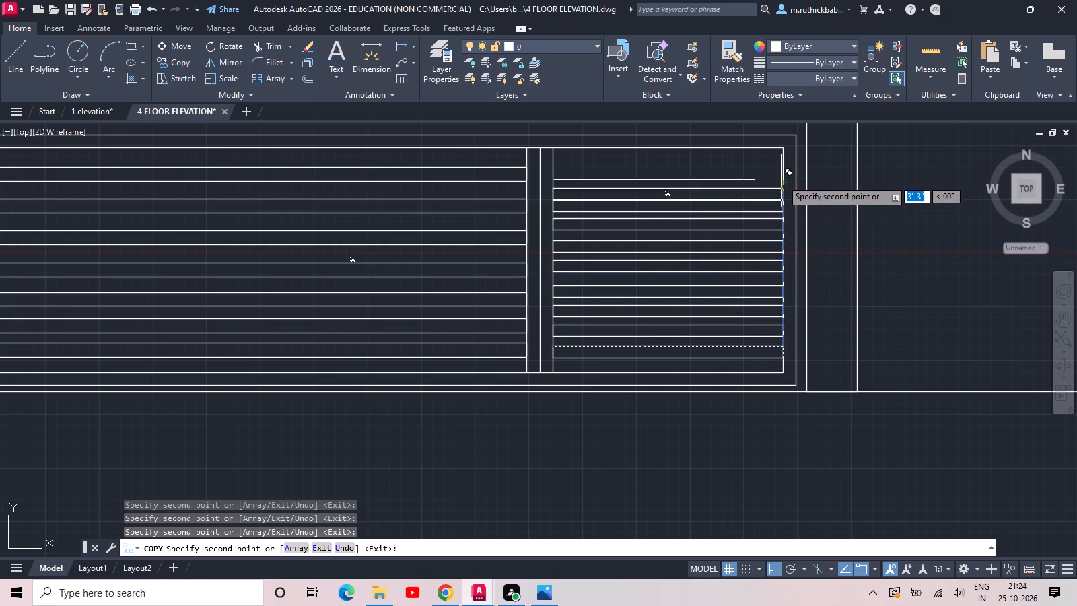
pyautogui.hotkey('ctrl', 'z')
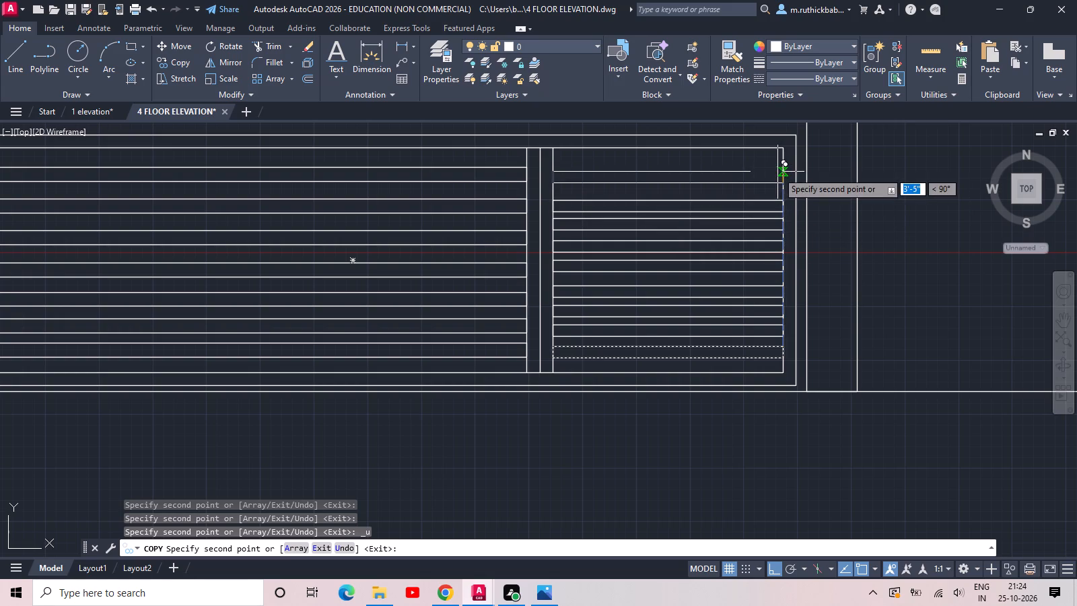
pyautogui.click(784, 182)
pyautogui.click(779, 159)
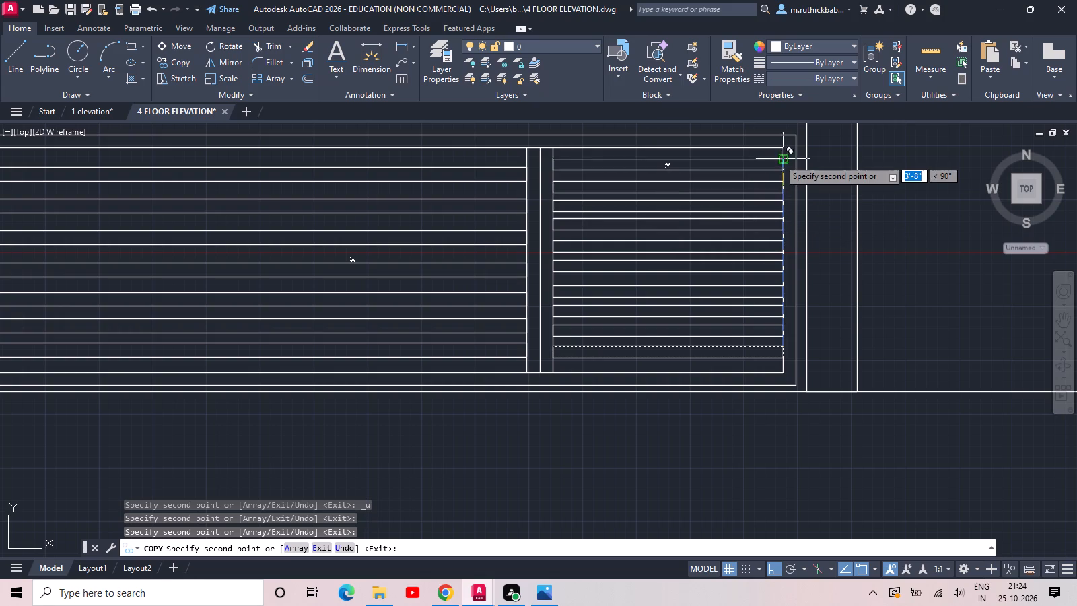
pyautogui.press('Escape')
# Save the drawing.
pyautogui.hotkey('ctrl', 's')
# Draw a rectangular column about 1'-2" wide between the gate beam's top, near its right end, and the underside of the first-floor slab.
pyautogui.scroll(-3, 804, 197)
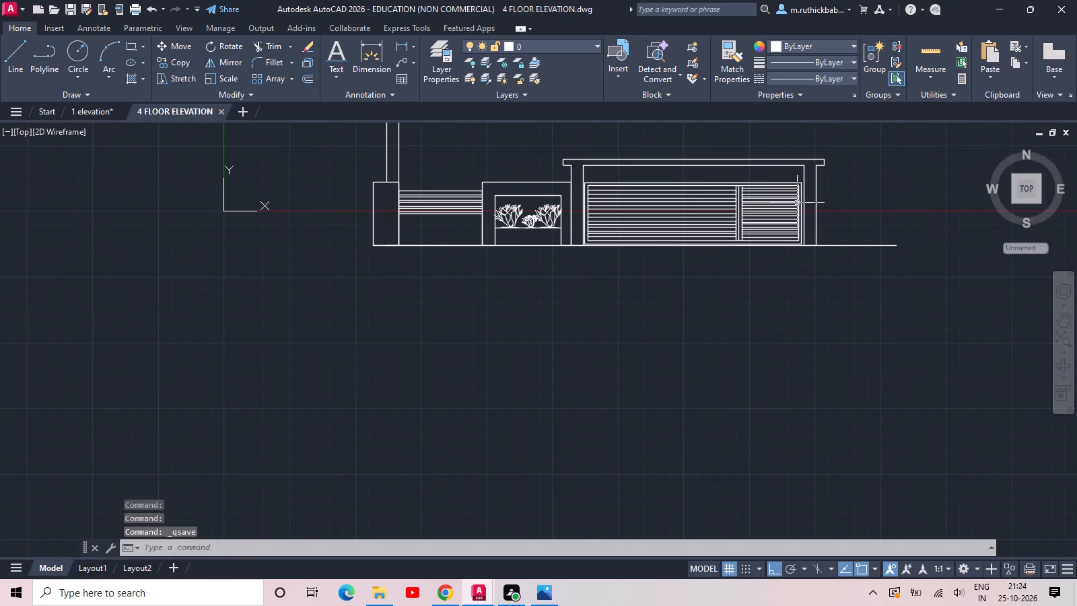
pyautogui.moveTo(744, 315); pyautogui.dragTo(666, 404, button='middle')
pyautogui.scroll(-1, 664, 408)
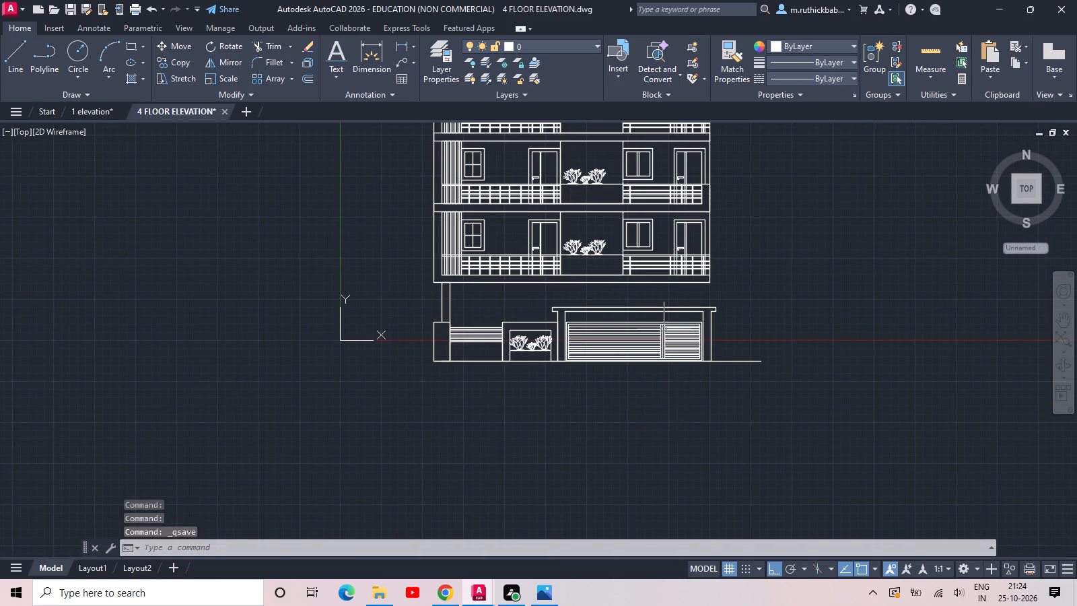
pyautogui.scroll(3, 716, 302)
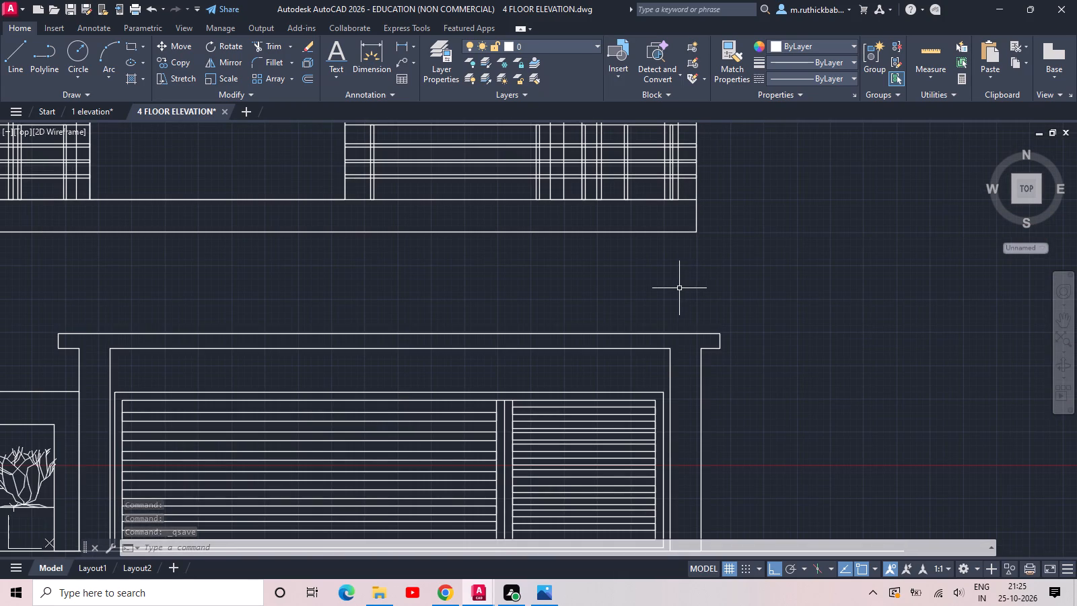
pyautogui.write('REC')
pyautogui.press('space')
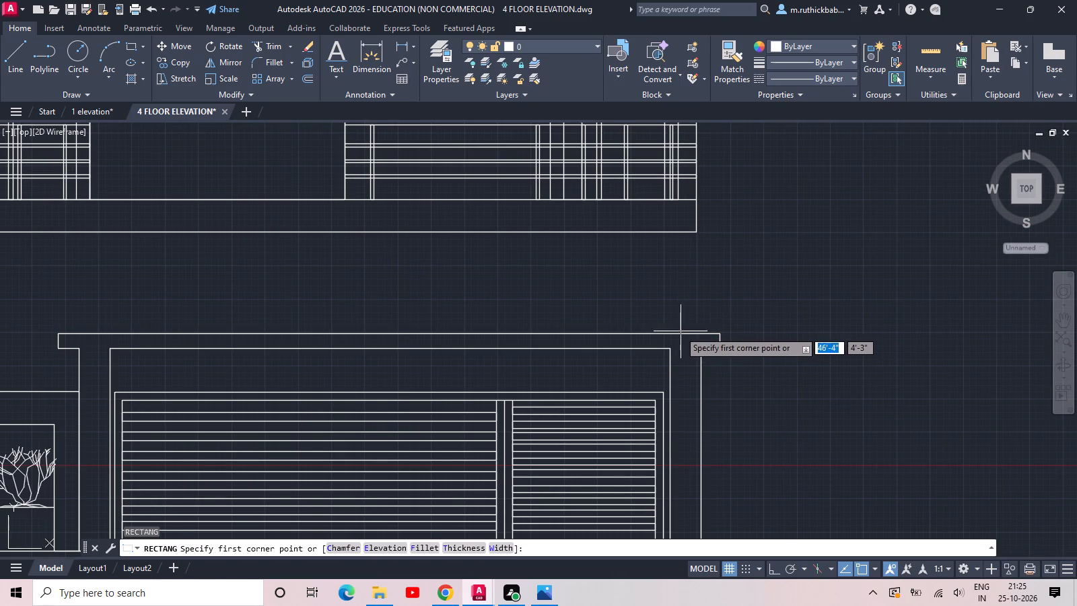
pyautogui.click(672, 333)
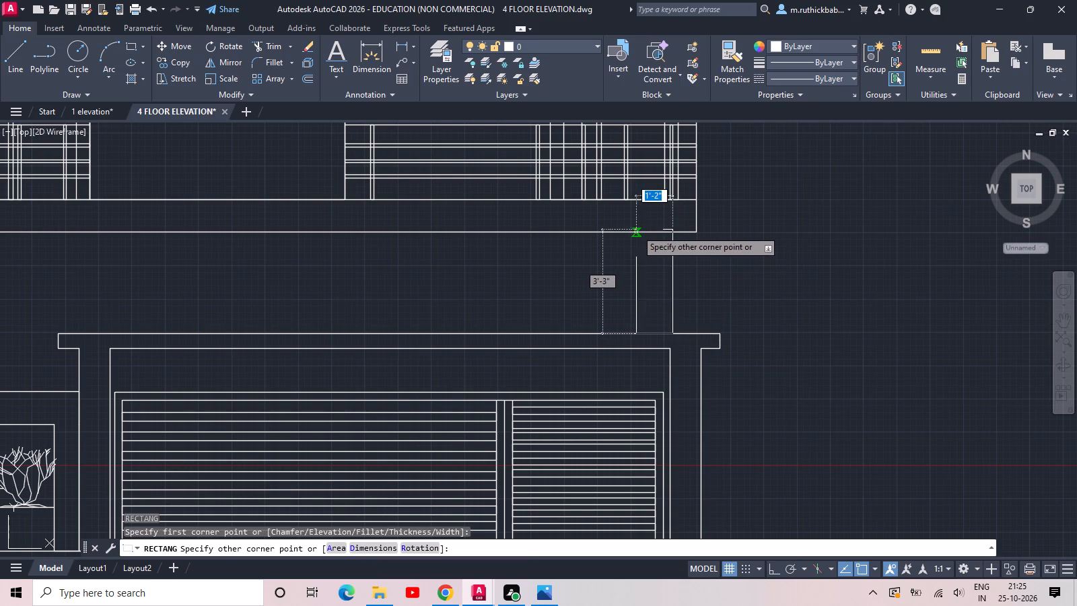
pyautogui.click(635, 232)
# Draw a second rectangular column from the slab's underside down to the top of the planted wall, just left of the gate beam.
pyautogui.press('space')
pyautogui.moveTo(534, 250); pyautogui.dragTo(991, 271, button='middle')
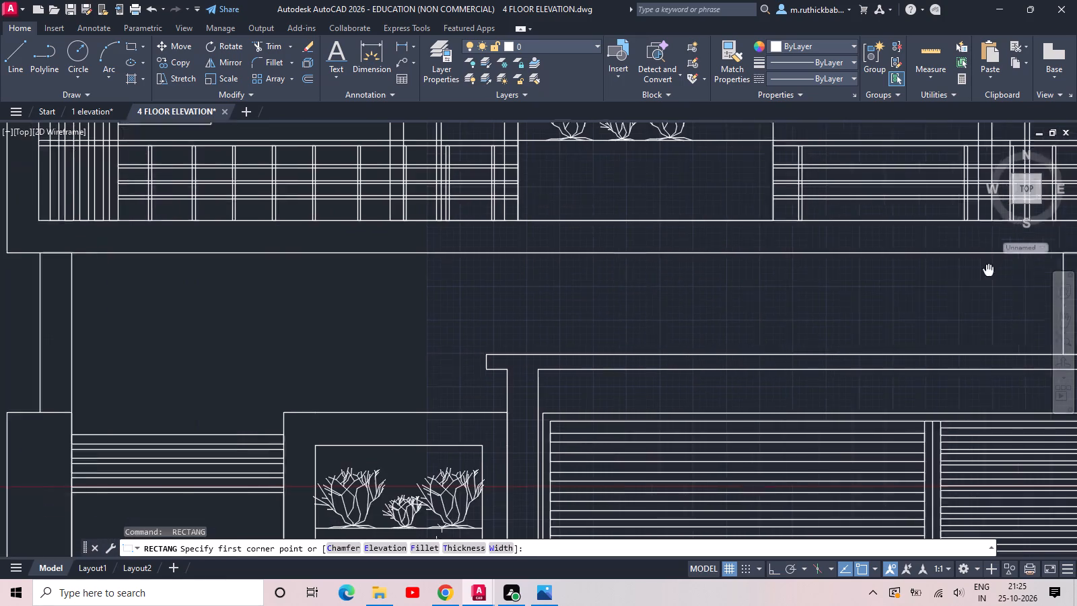
pyautogui.moveTo(991, 271); pyautogui.dragTo(992, 271, button='middle')
pyautogui.scroll(-1, 833, 296)
pyautogui.scroll(1, 664, 300)
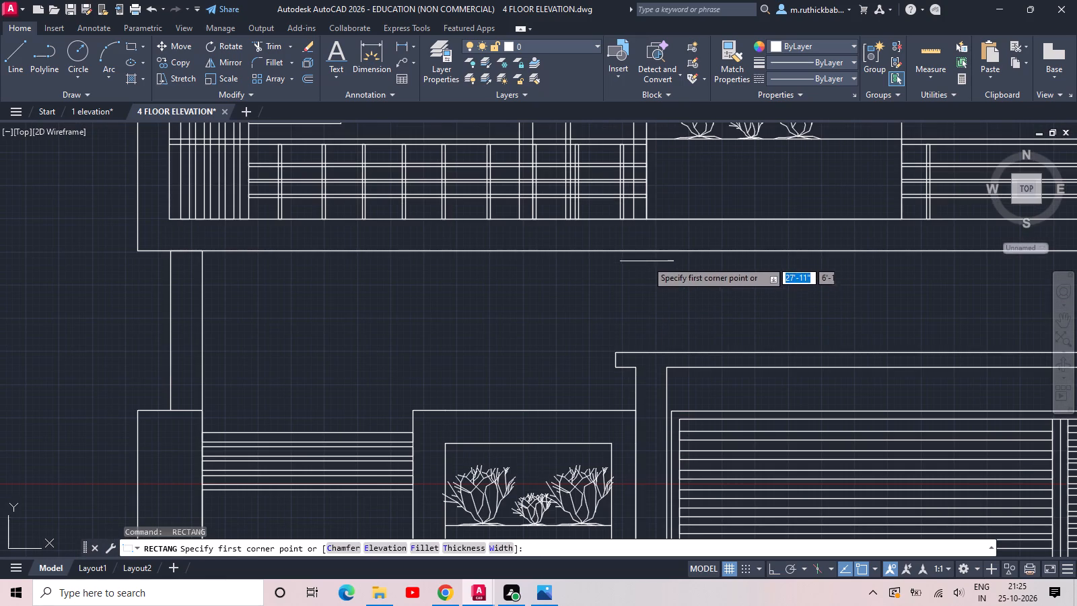
pyautogui.click(611, 253)
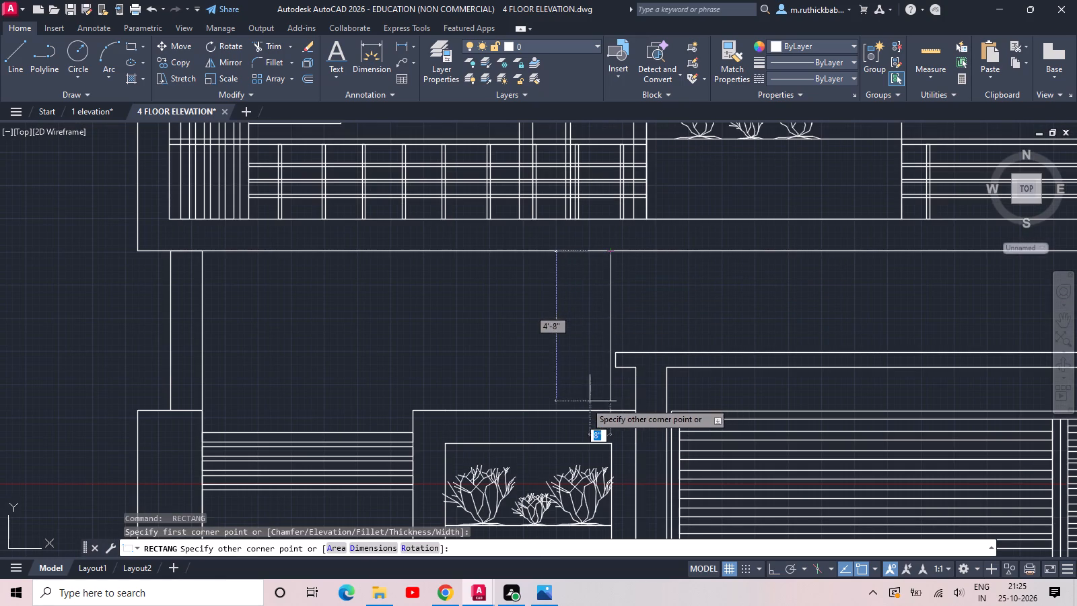
pyautogui.click(575, 412)
# Draw a third rectangular column from the slab's underside across the gate beam to the gate's outer frame, above the wide panel.
pyautogui.press('space')
pyautogui.scroll(-1, 739, 298)
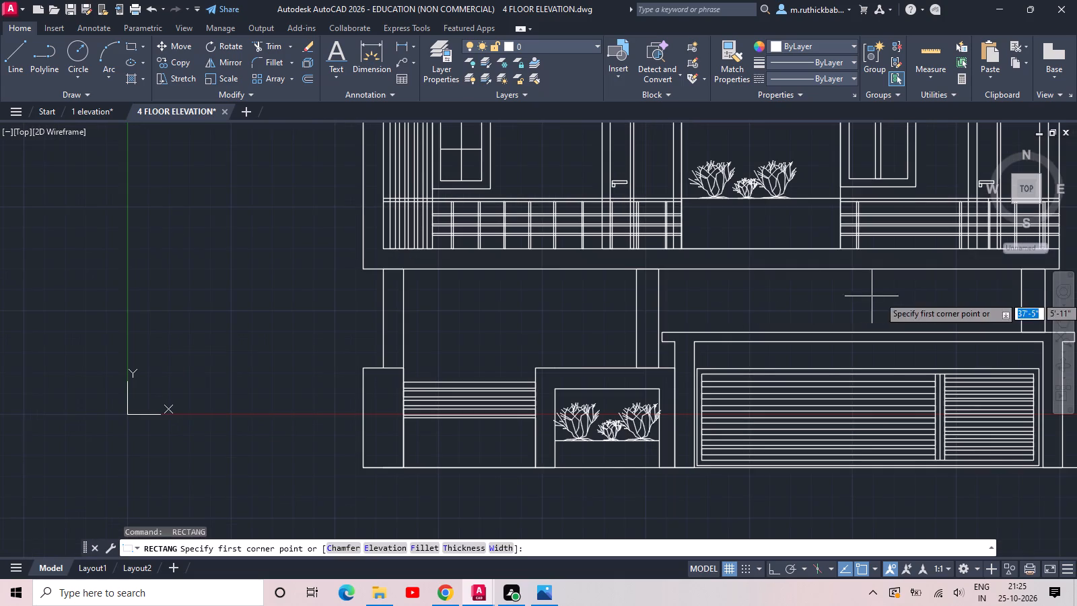
pyautogui.scroll(1, 899, 288)
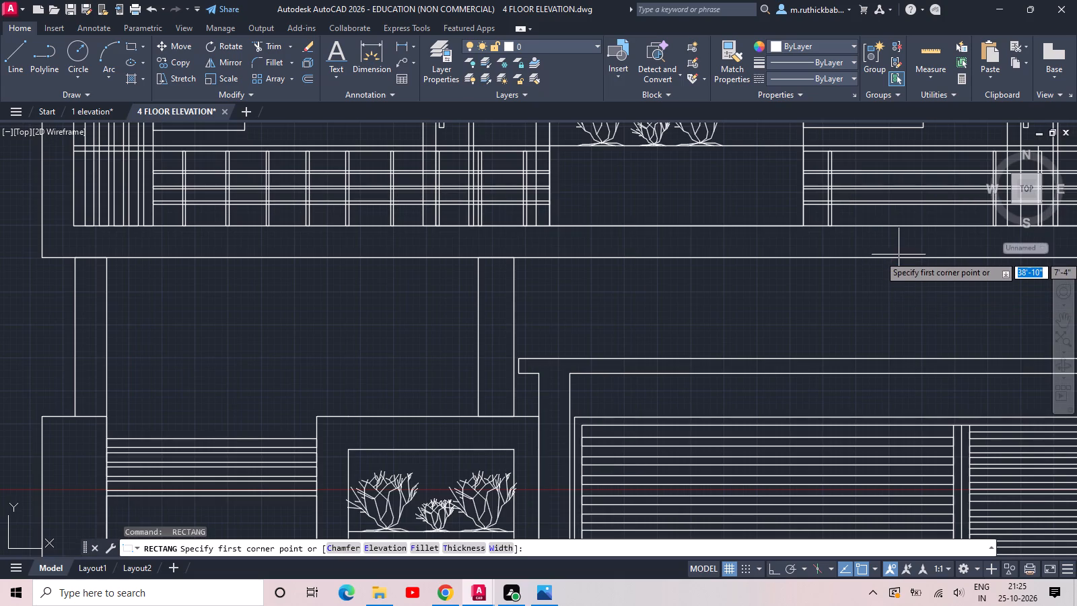
pyautogui.click(899, 257)
pyautogui.click(870, 416)
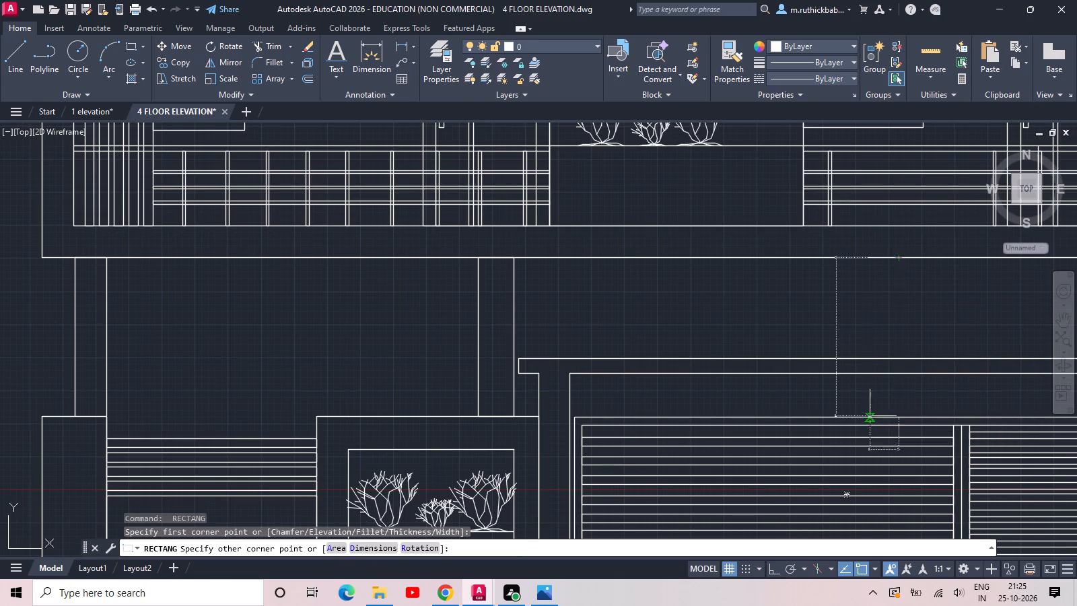
pyautogui.scroll(1, 880, 395)
pyautogui.press('Escape')
pyautogui.press('Escape')
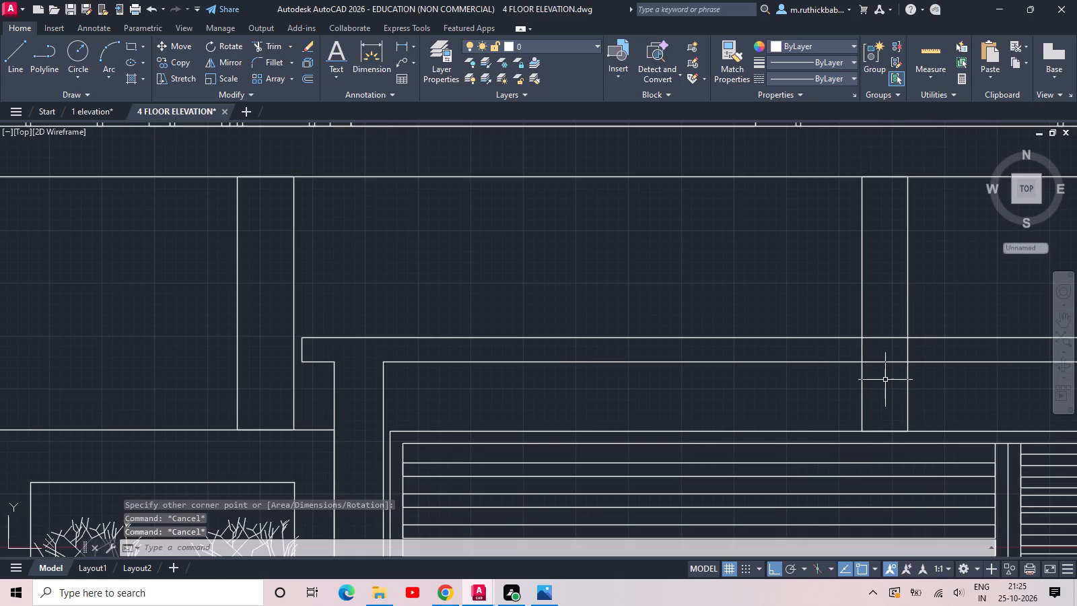
# Trim away the third column's two vertical edges where they cross the gate beam above the wide slatted panel.
pyautogui.write('TR')
pyautogui.press('space')
pyautogui.press('space')
pyautogui.moveTo(854, 355); pyautogui.dragTo(870, 354)
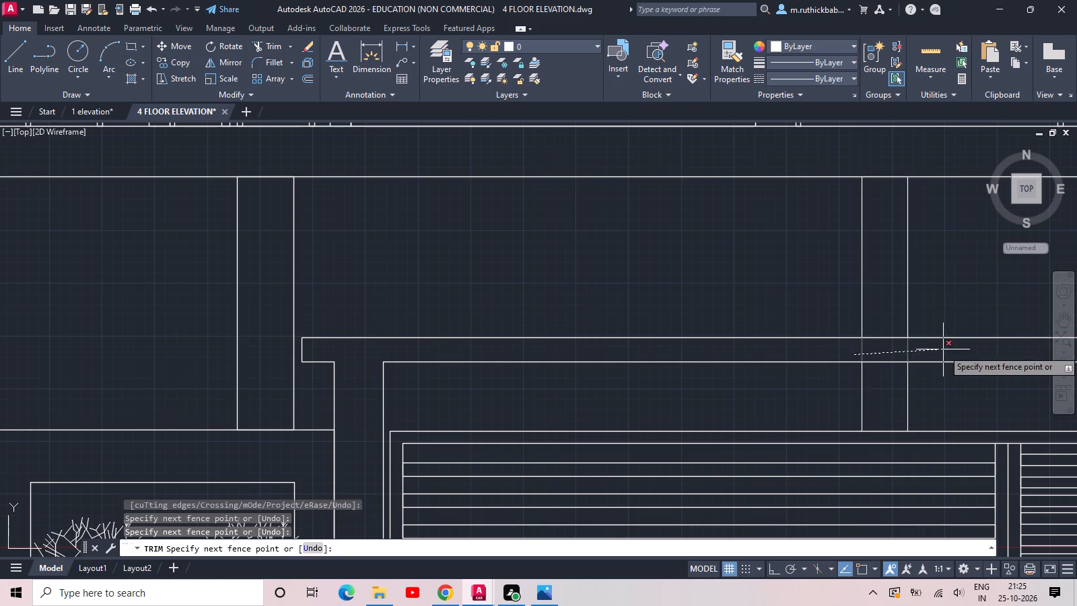
pyautogui.click(944, 349)
pyautogui.press('Escape')
# Draw a fourth rectangular column from the first-floor slab's underside down to the top rail of the ground-level railing, near the railing's middle.
pyautogui.scroll(-3, 907, 358)
pyautogui.moveTo(871, 343); pyautogui.dragTo(816, 349, button='middle')
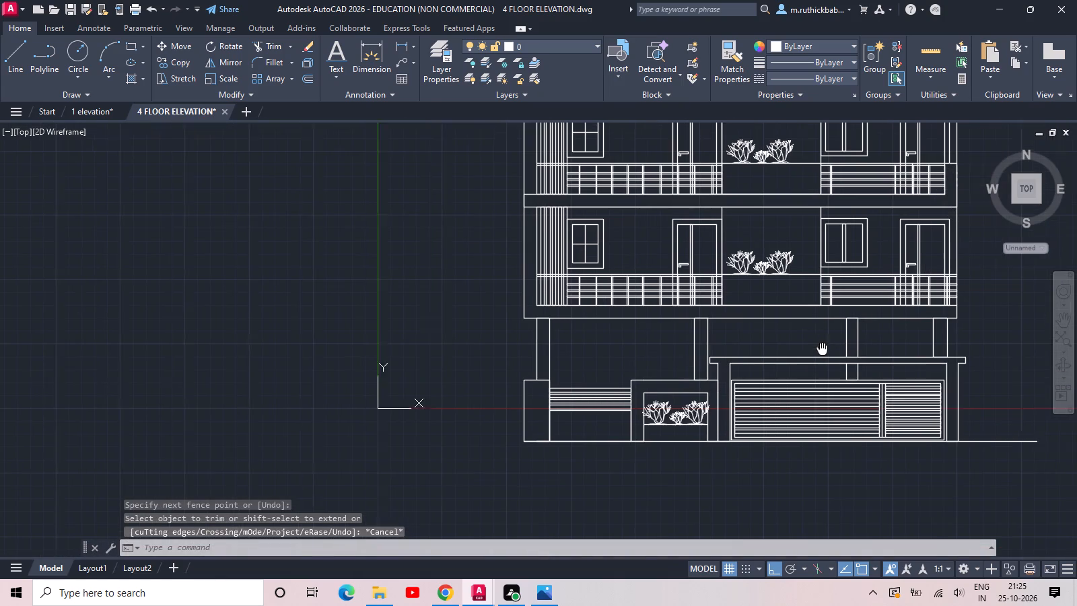
pyautogui.moveTo(816, 349); pyautogui.dragTo(801, 349, button='middle')
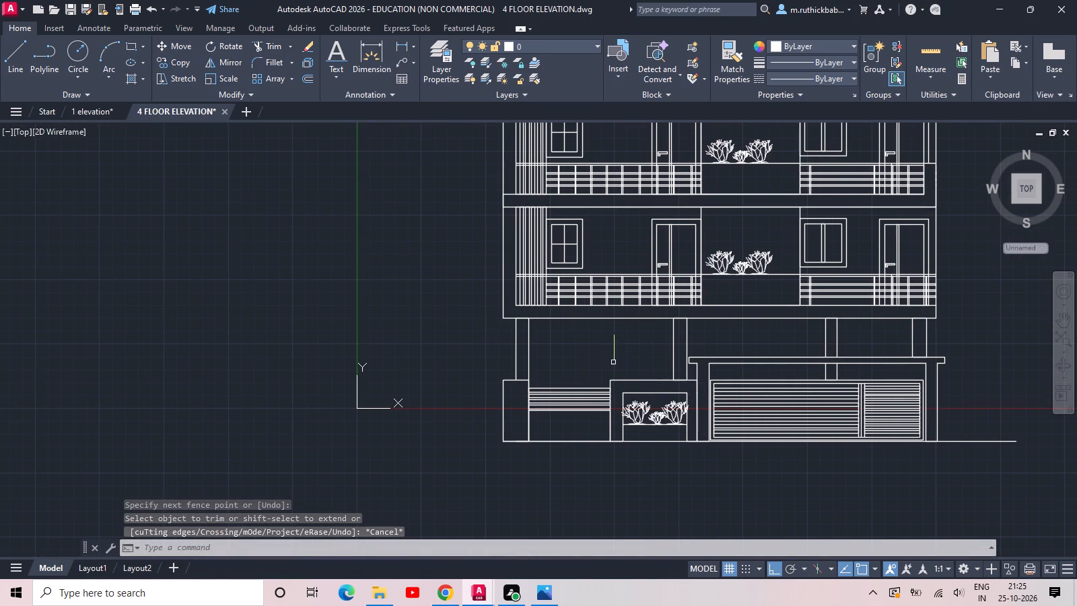
pyautogui.write('REC')
pyautogui.press('space')
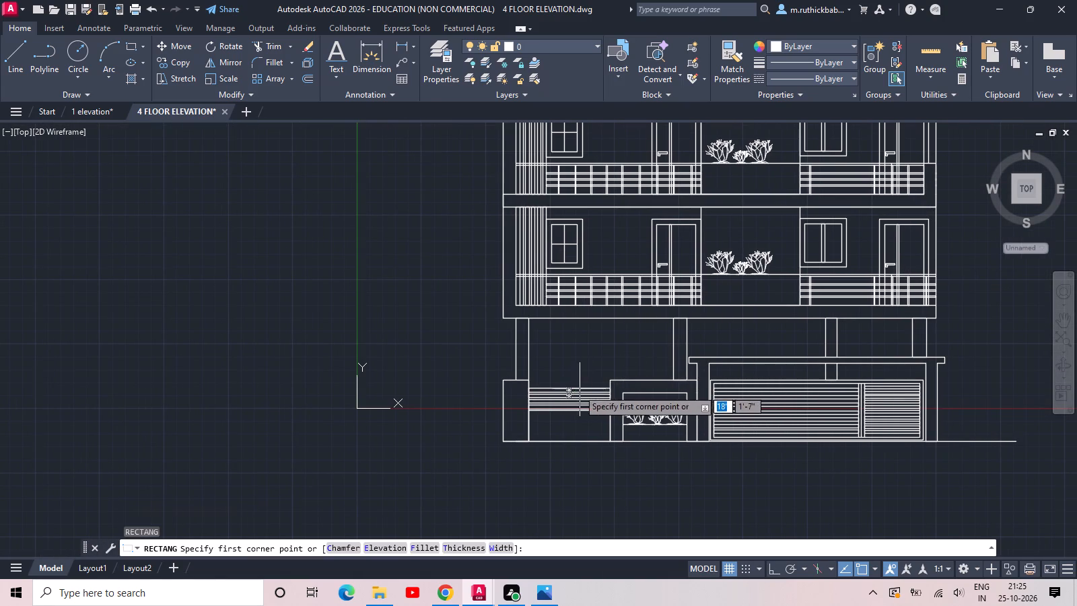
pyautogui.scroll(2, 576, 389)
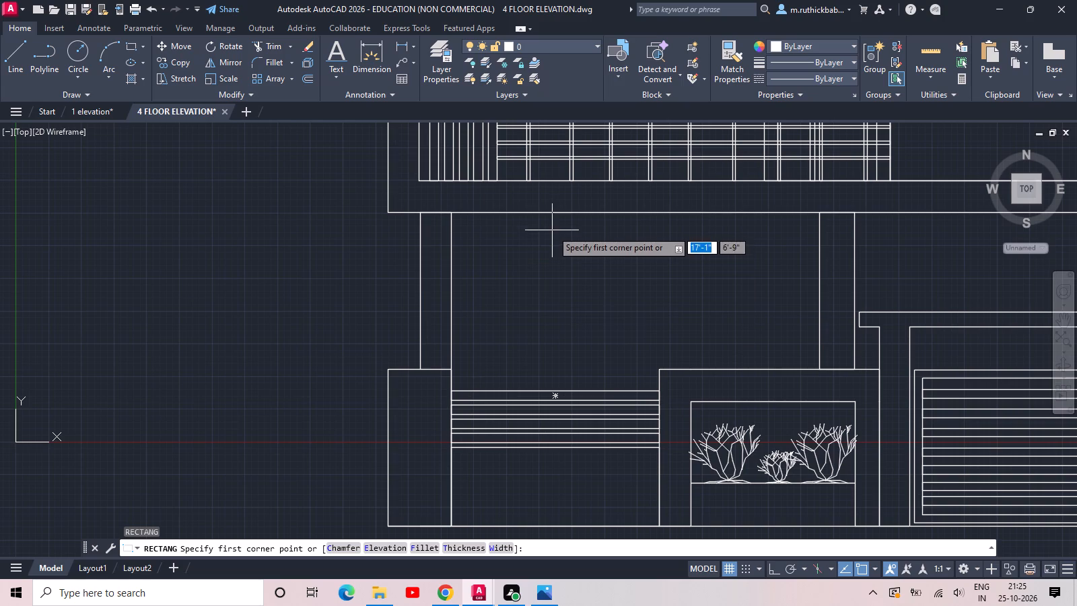
pyautogui.click(552, 212)
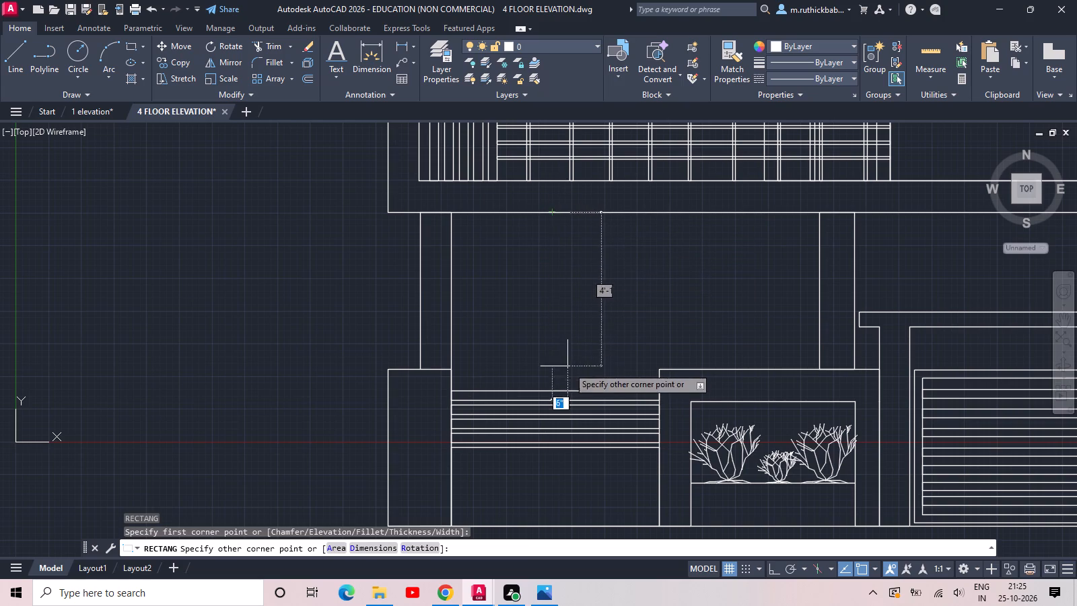
pyautogui.click(583, 394)
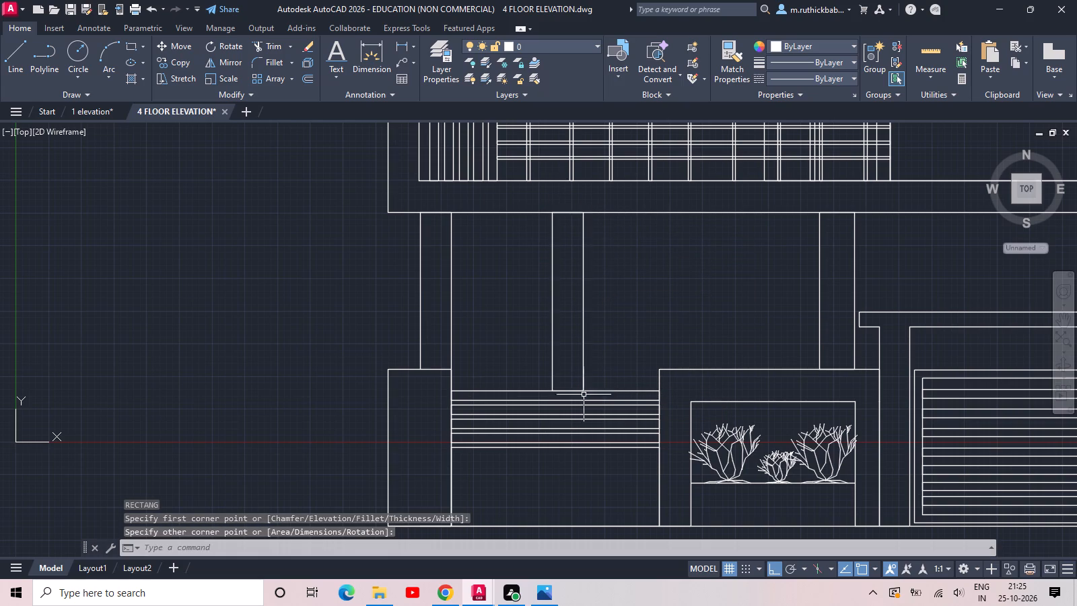
pyautogui.press('Escape')
# Examine the whole elevation, checking the ground-level columns and the balcony details on the upper floors.
pyautogui.scroll(-1, 582, 387)
pyautogui.moveTo(621, 372); pyautogui.dragTo(513, 382, button='middle')
pyautogui.scroll(-1, 508, 383)
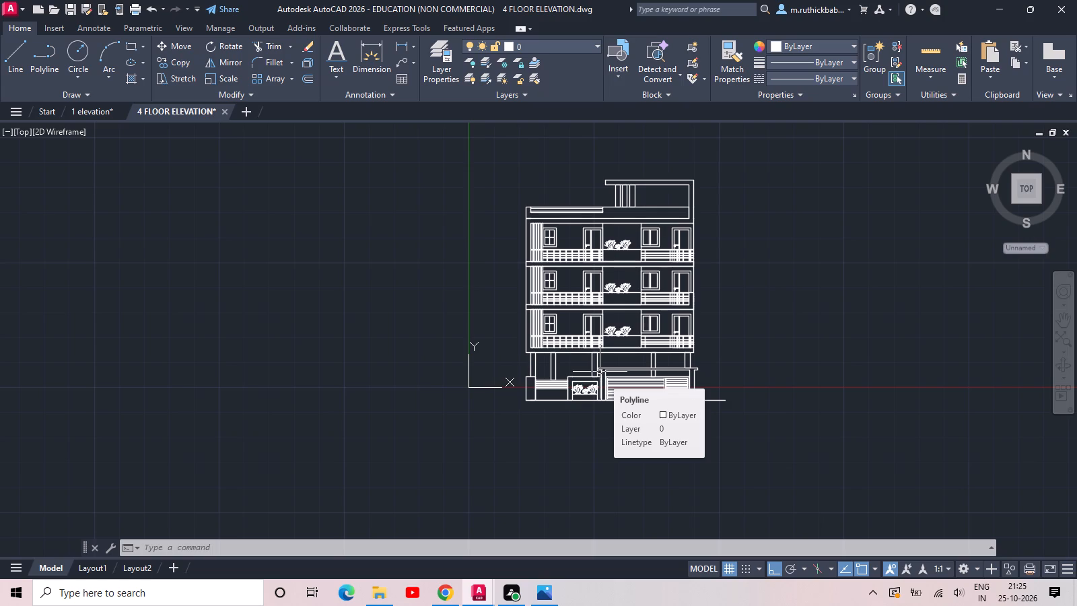
pyautogui.scroll(-2, 600, 366)
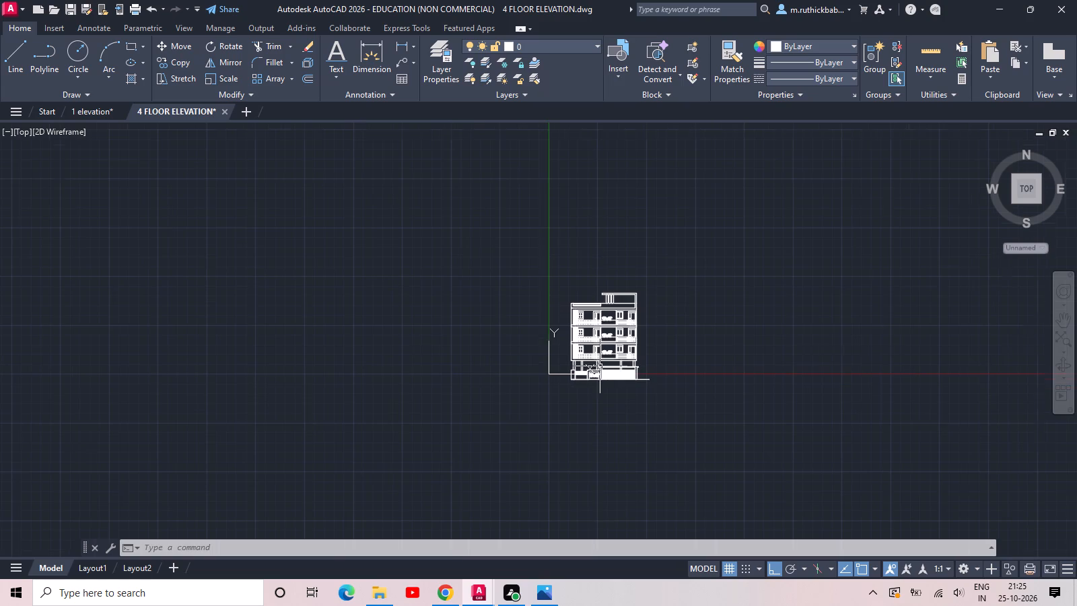
pyautogui.scroll(2, 612, 355)
pyautogui.moveTo(614, 339); pyautogui.dragTo(588, 347, button='middle')
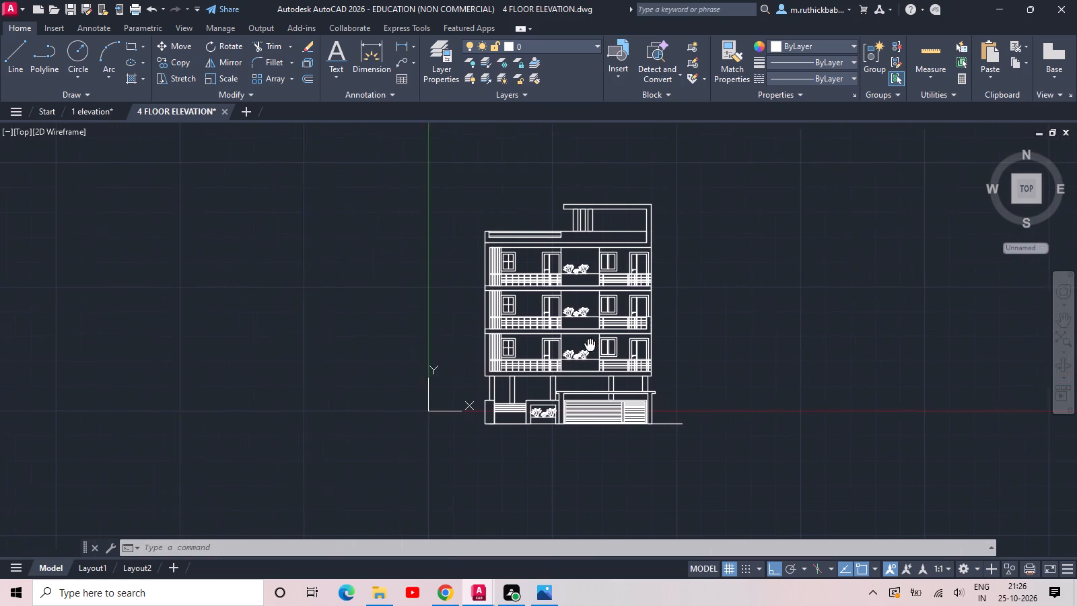
pyautogui.moveTo(588, 347); pyautogui.dragTo(584, 347, button='middle')
pyautogui.scroll(2, 583, 347)
pyautogui.scroll(2, 568, 289)
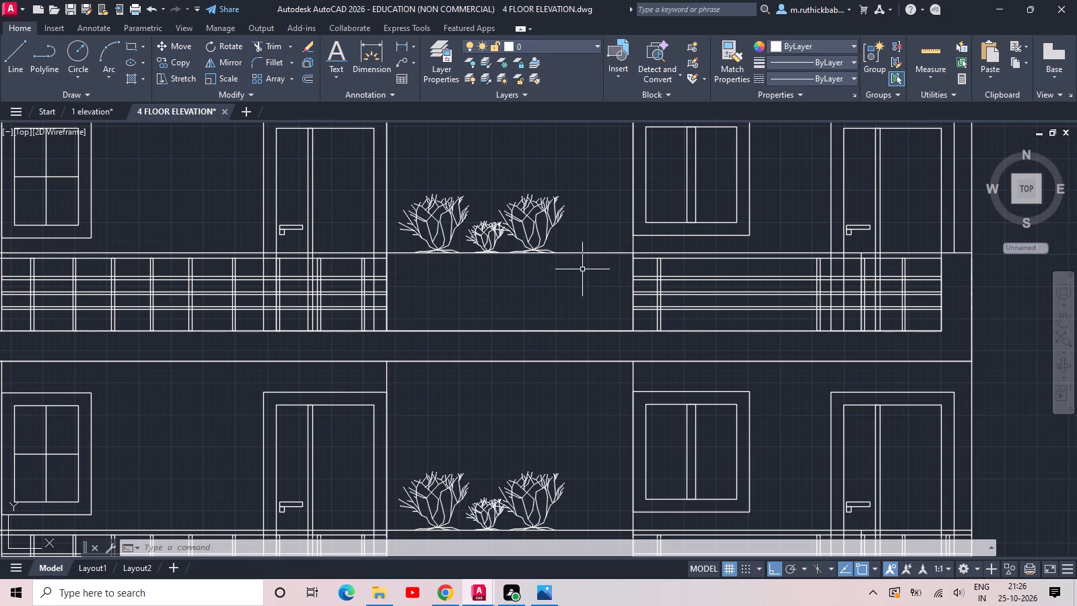
pyautogui.scroll(-2, 582, 269)
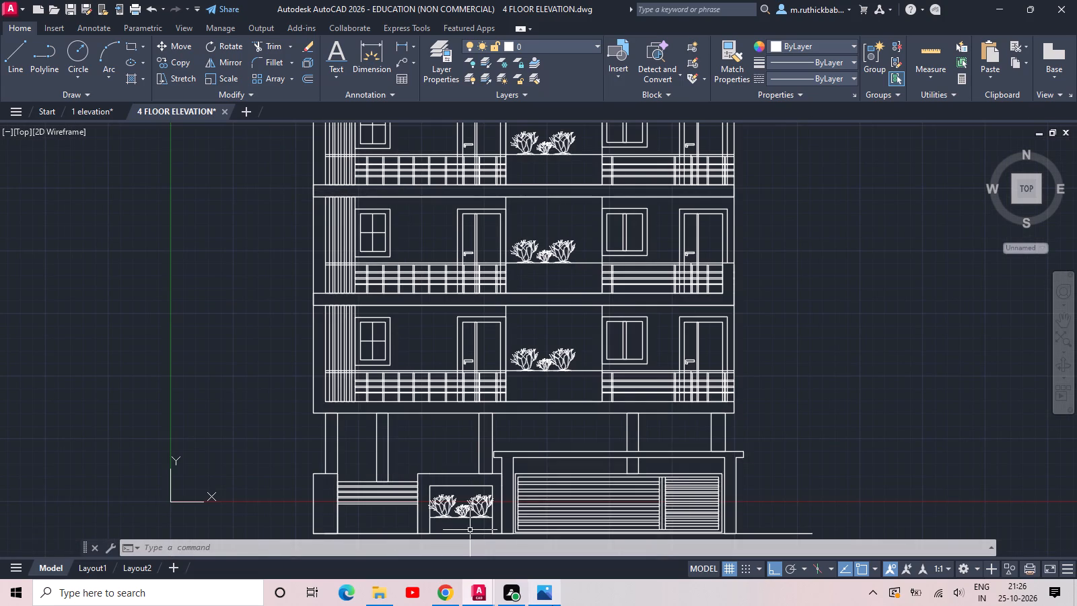
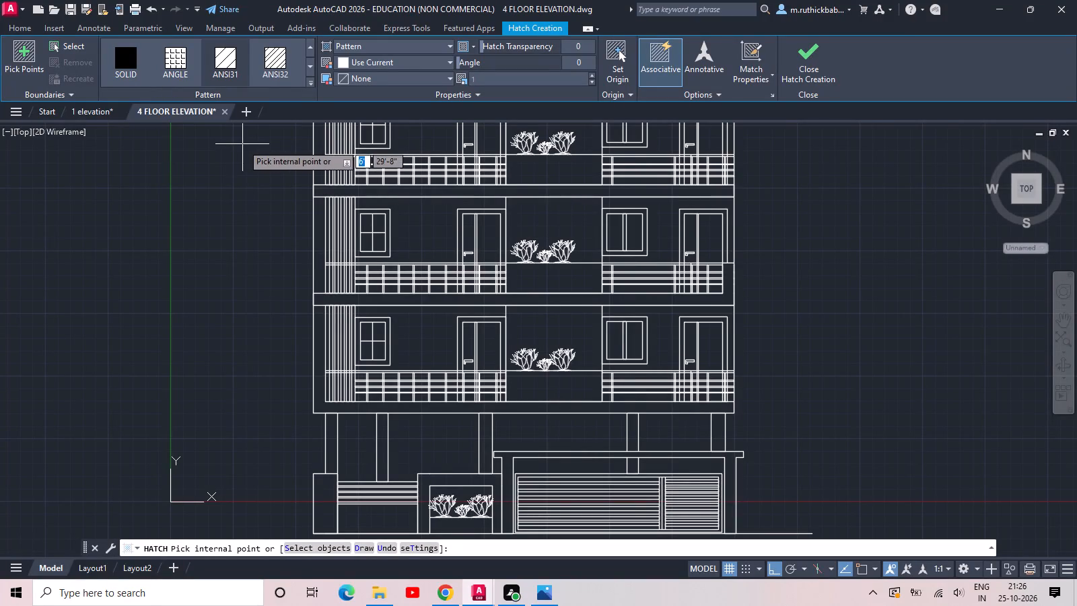
# Hatch two diagonally opposite panes of the four-pane windows on the second and first floors with the GOST_GROUND pattern.
pyautogui.scroll(-4, 232, 58)
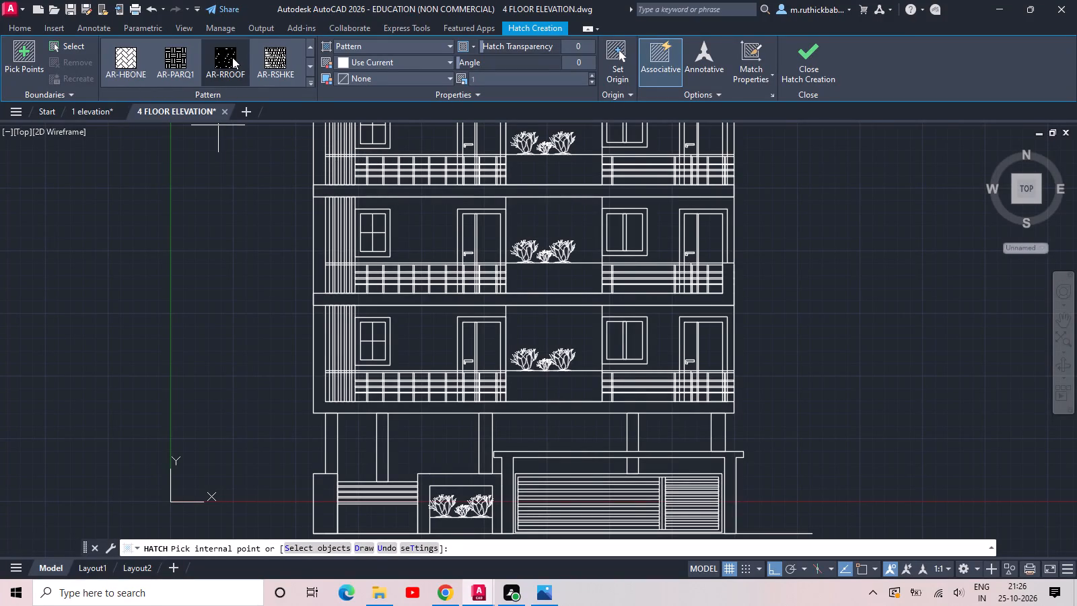
pyautogui.scroll(-4, 232, 57)
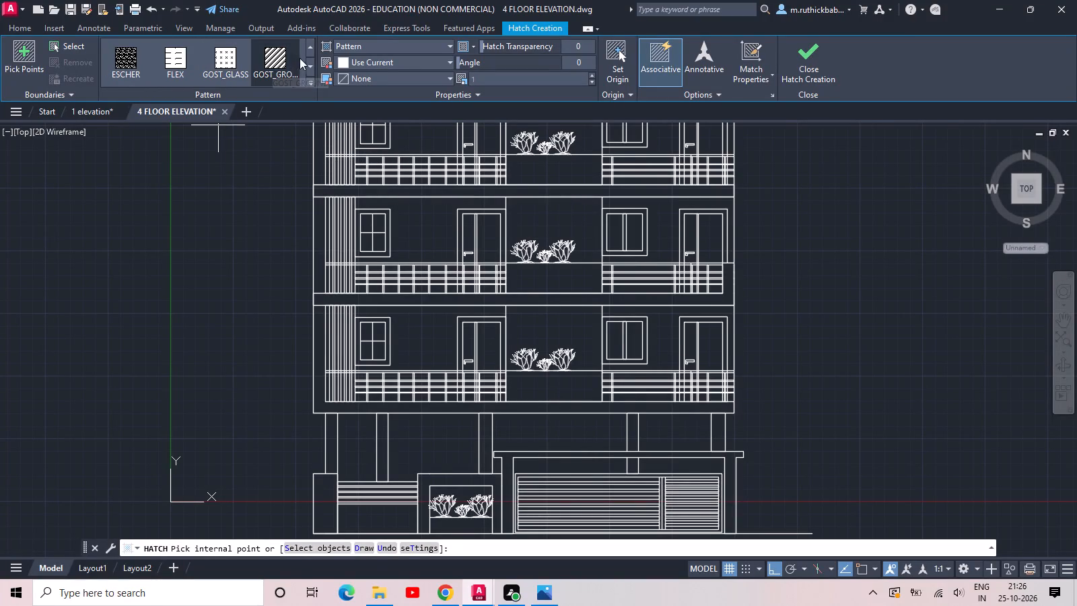
pyautogui.click(275, 58)
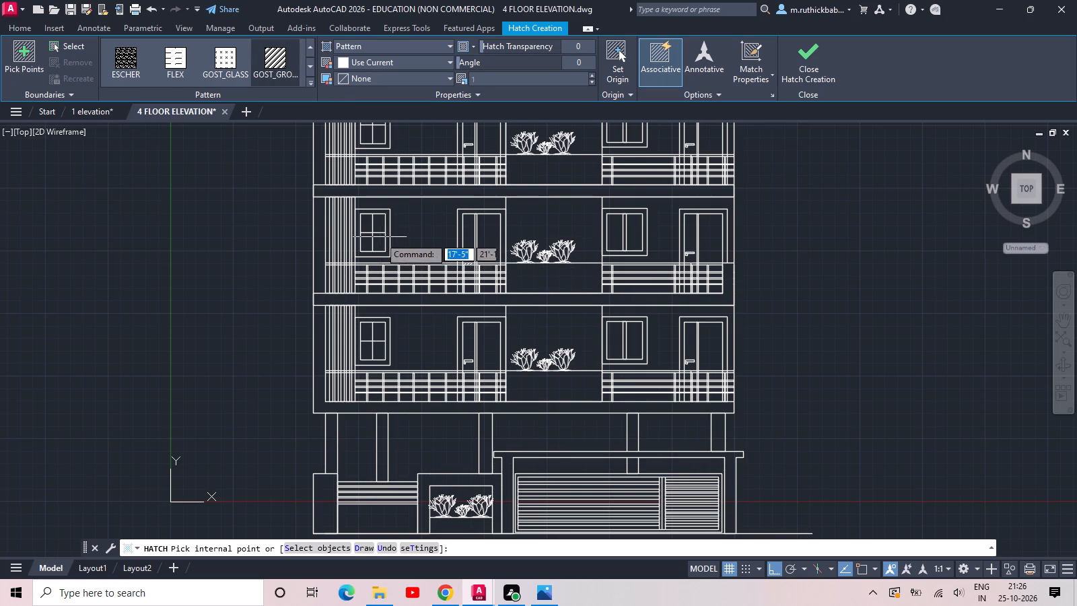
pyautogui.scroll(2, 370, 222)
pyautogui.click(353, 227)
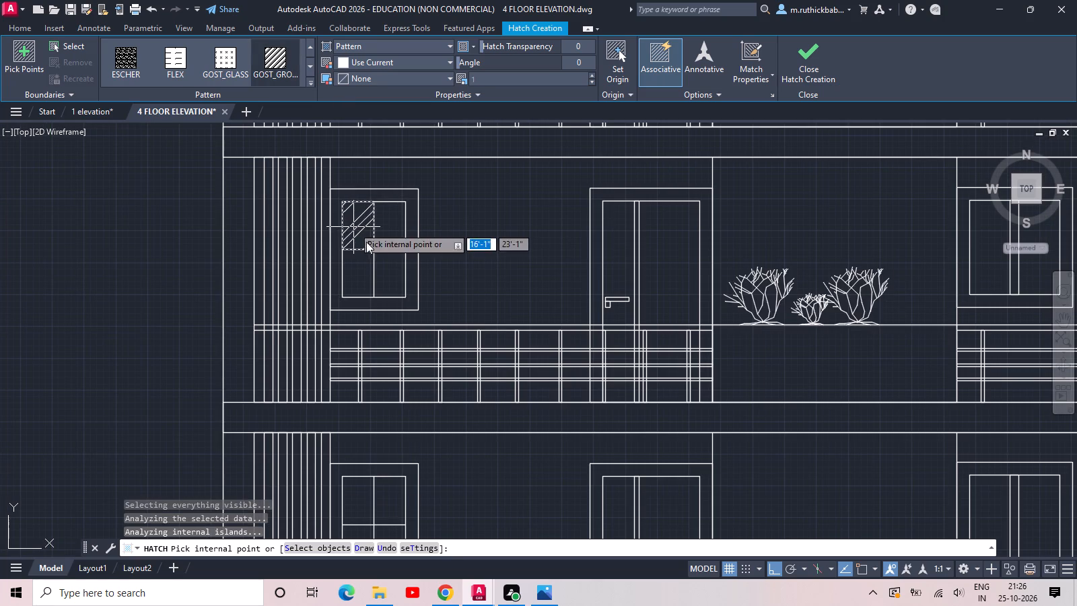
pyautogui.click(388, 279)
pyautogui.scroll(-1, 393, 269)
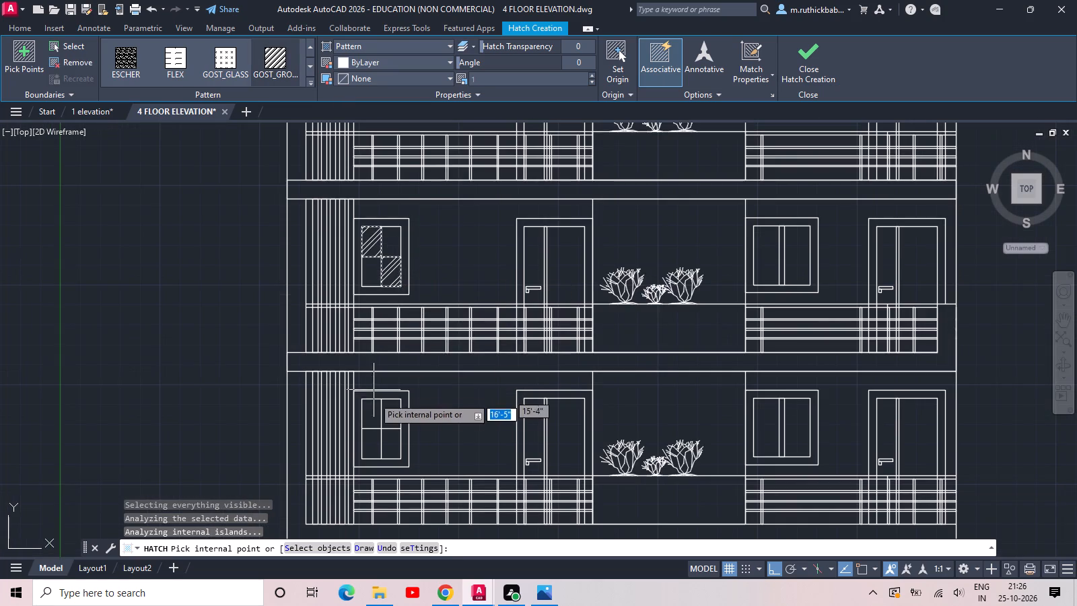
pyautogui.click(372, 417)
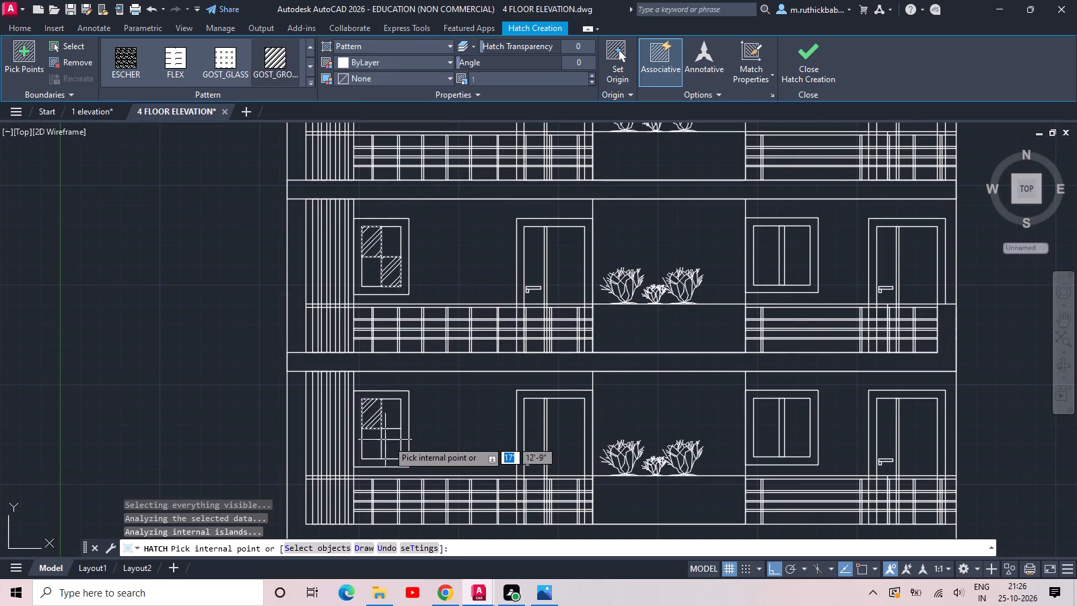
pyautogui.click(392, 442)
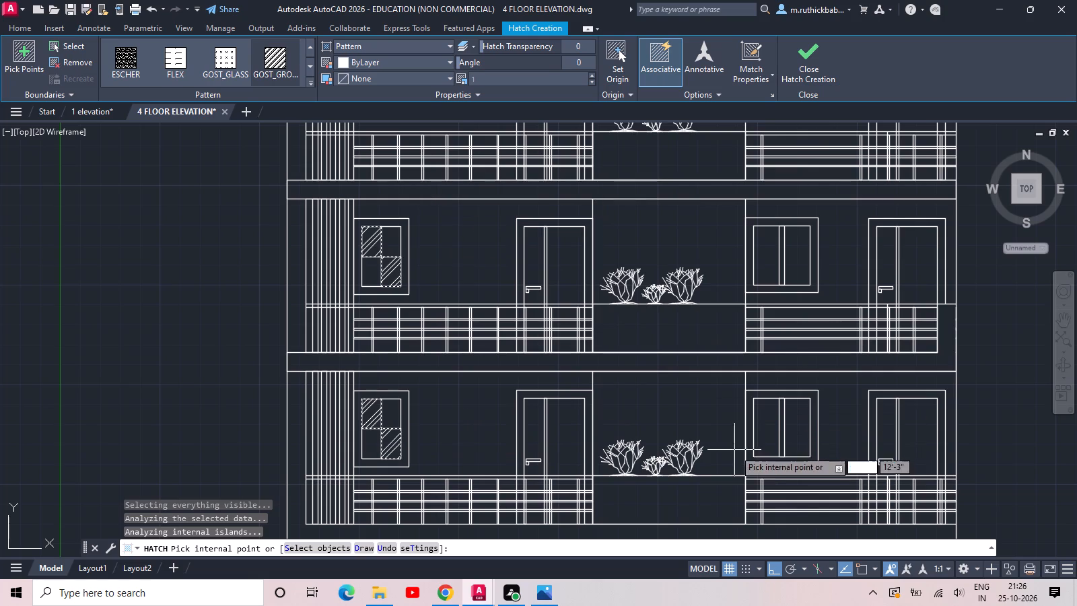
# Hatch both panes of the two-pane windows on the first and second floors with the same diagonal-line pattern.
pyautogui.click(766, 436)
pyautogui.click(794, 431)
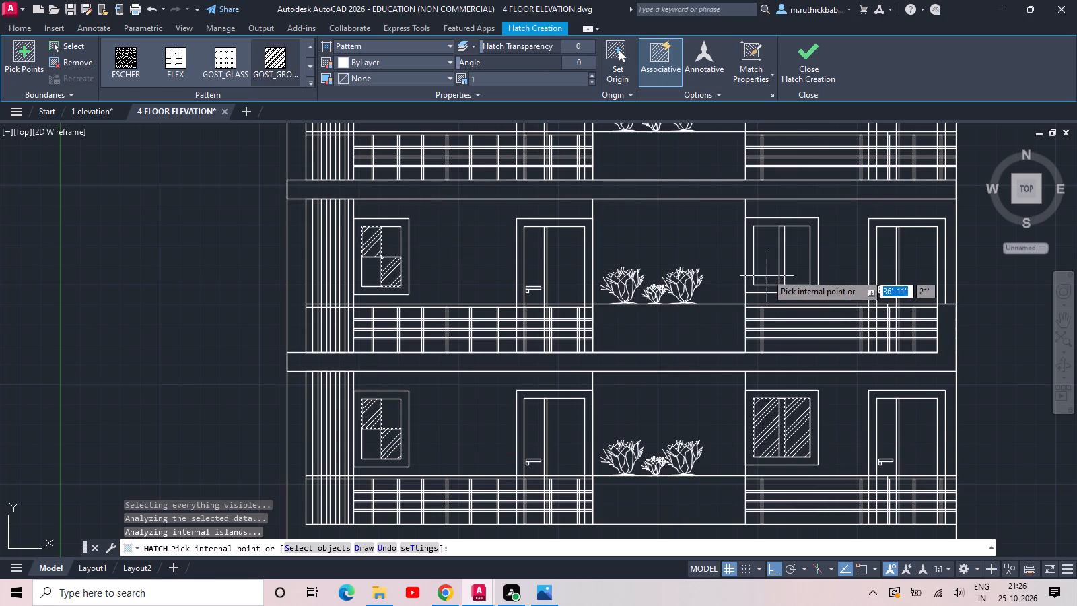
pyautogui.click(767, 267)
pyautogui.click(800, 263)
# Hatch both panes of the third-floor two-pane window and two diagonally opposite panes of its four-pane window, then finish the hatch.
pyautogui.moveTo(800, 263); pyautogui.dragTo(808, 430, button='middle')
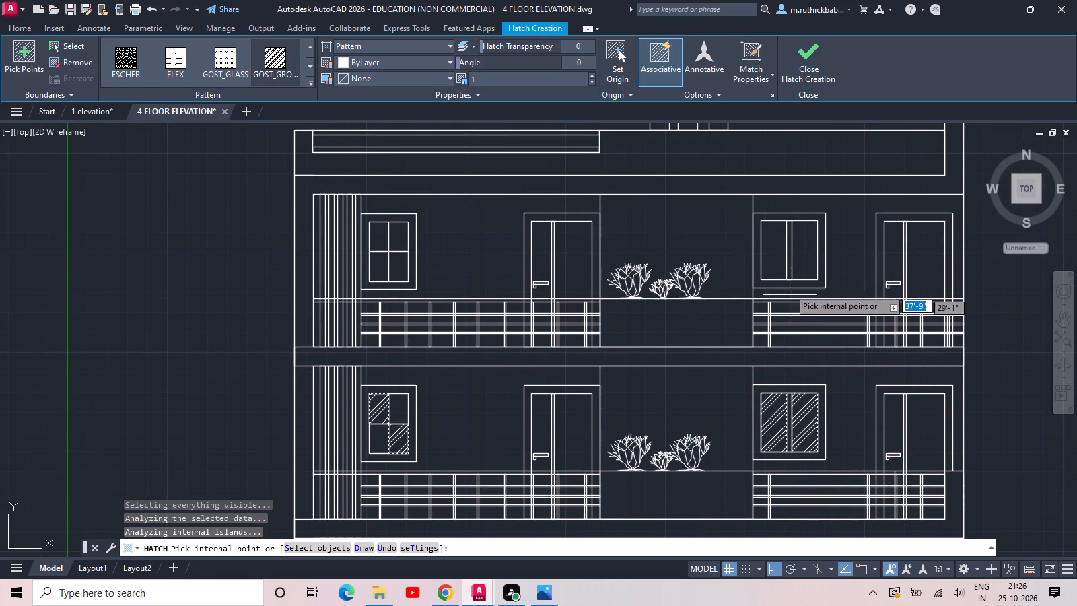
pyautogui.click(780, 261)
pyautogui.click(807, 256)
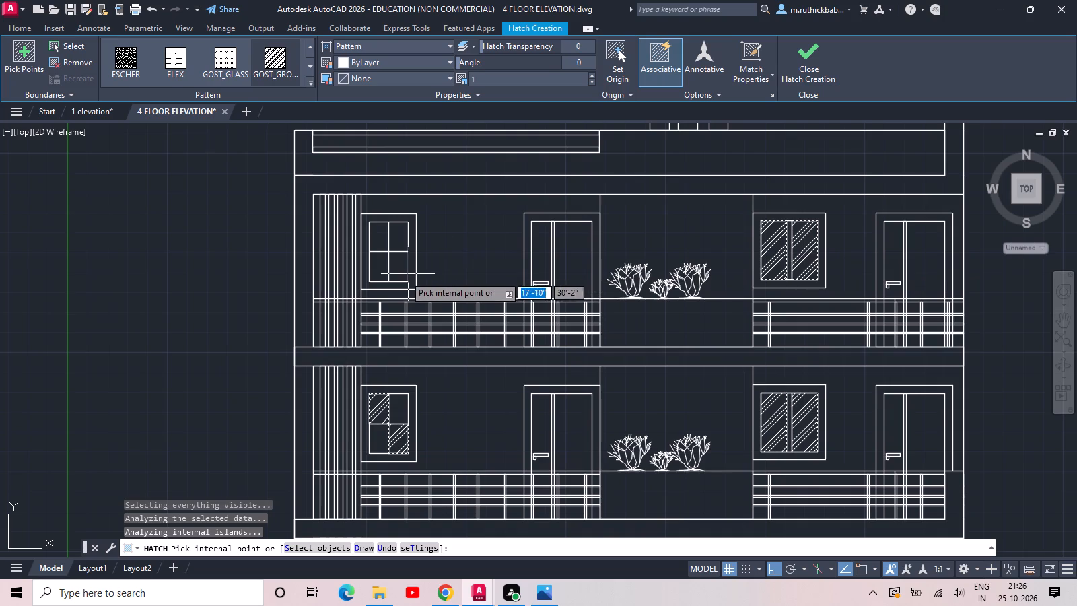
pyautogui.click(398, 271)
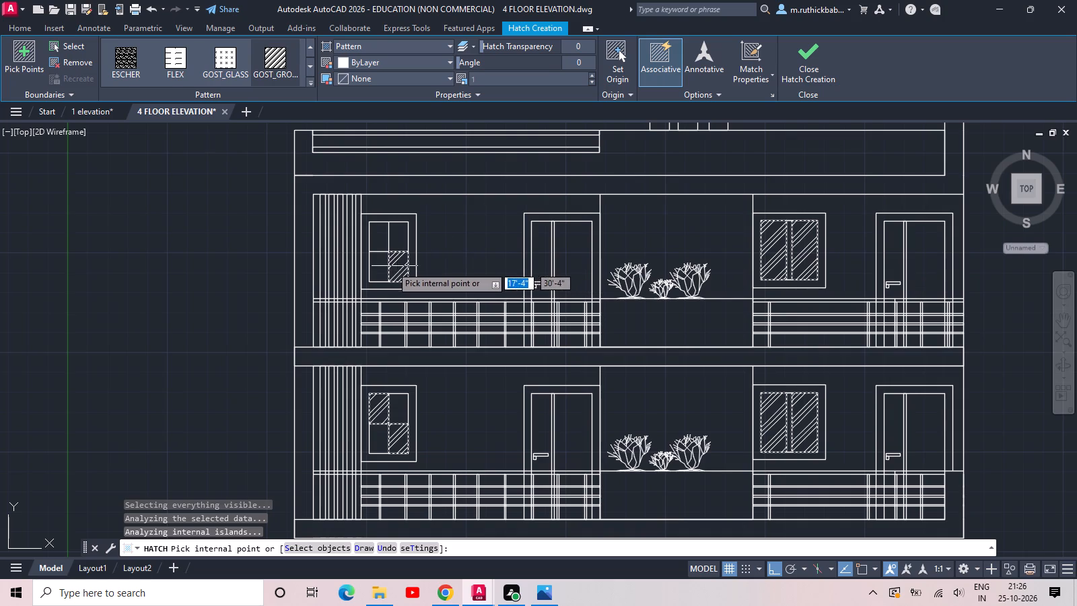
pyautogui.click(378, 242)
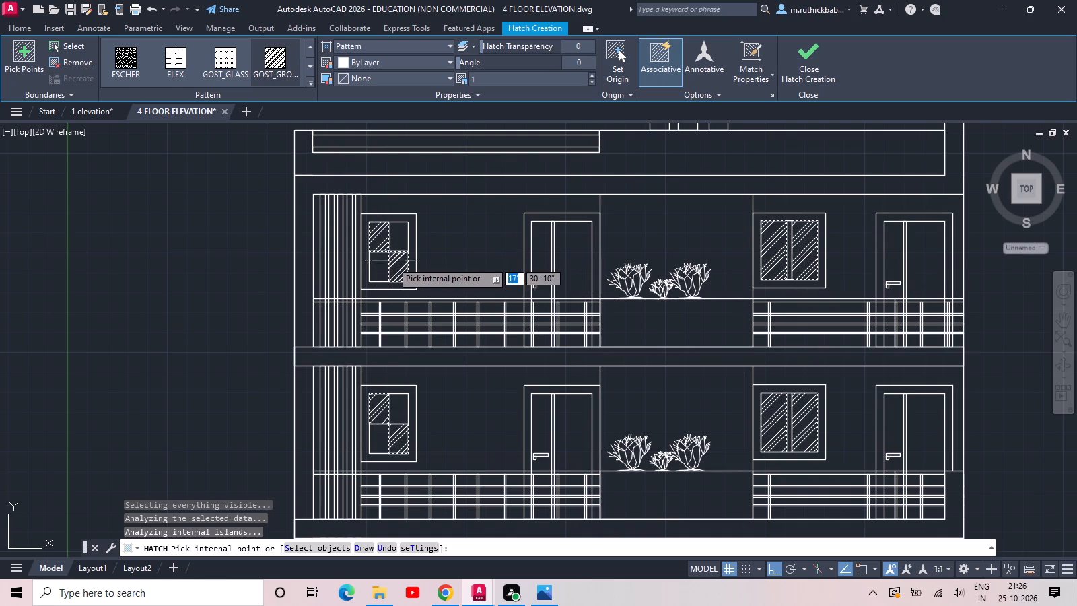
pyautogui.moveTo(392, 261); pyautogui.dragTo(405, 477, button='middle')
pyautogui.scroll(-2, 829, 459)
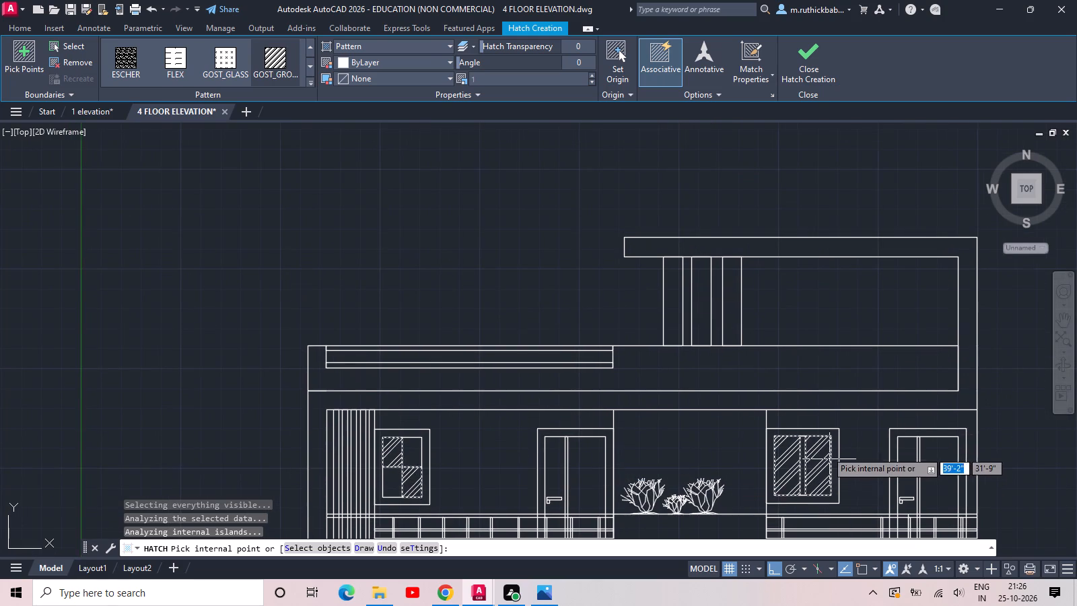
pyautogui.moveTo(823, 473); pyautogui.dragTo(759, 308, button='middle')
pyautogui.moveTo(714, 440); pyautogui.dragTo(720, 267, button='middle')
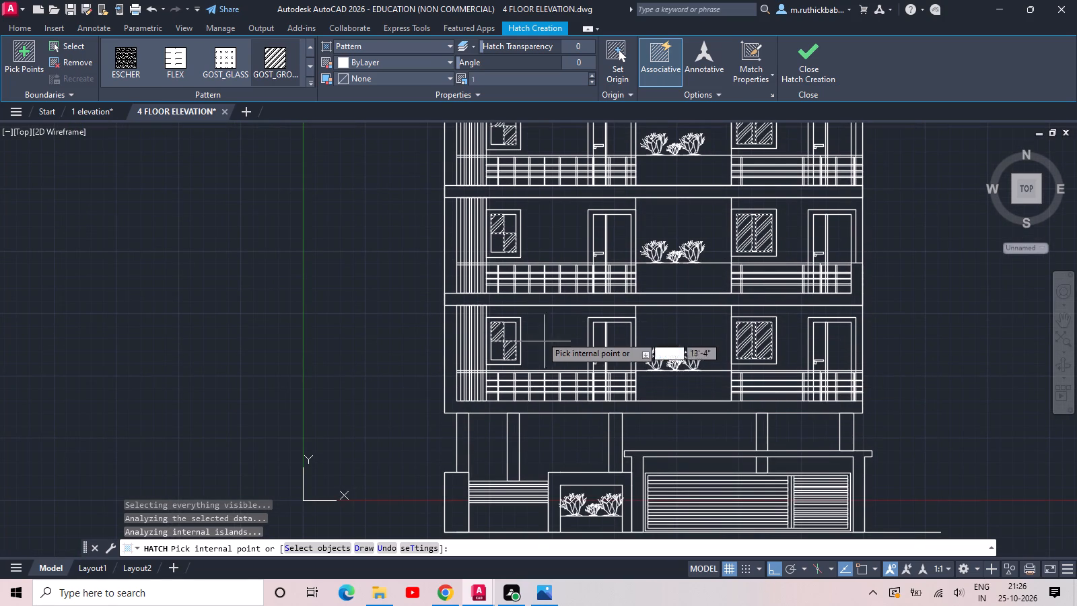
pyautogui.press('Escape')
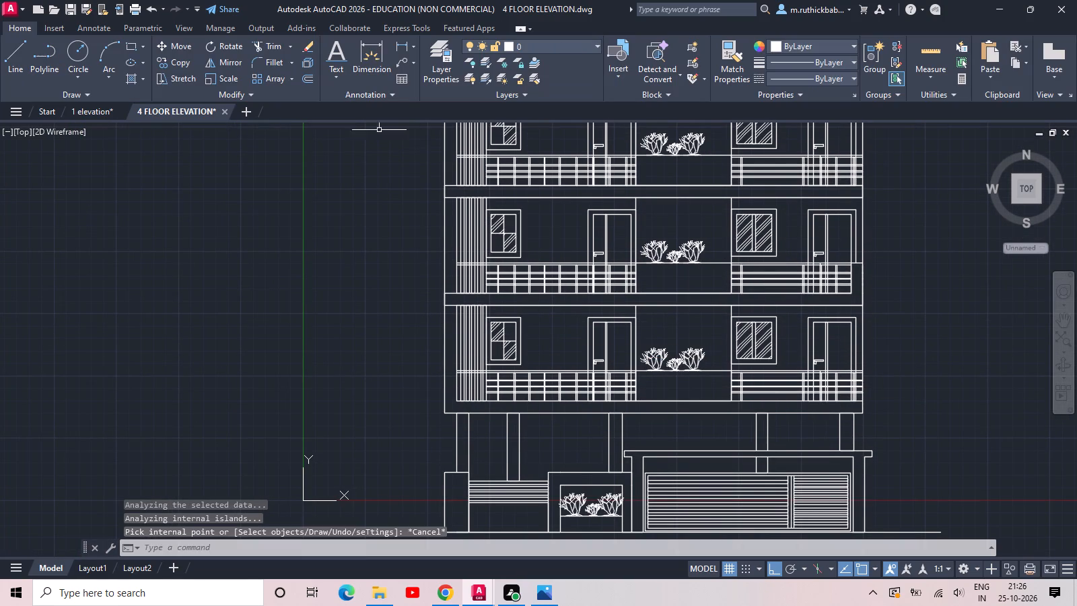
# Hatch the central wall behind the plants on the first, second and third floors with the AR-HBONE pattern.
pyautogui.click(127, 80)
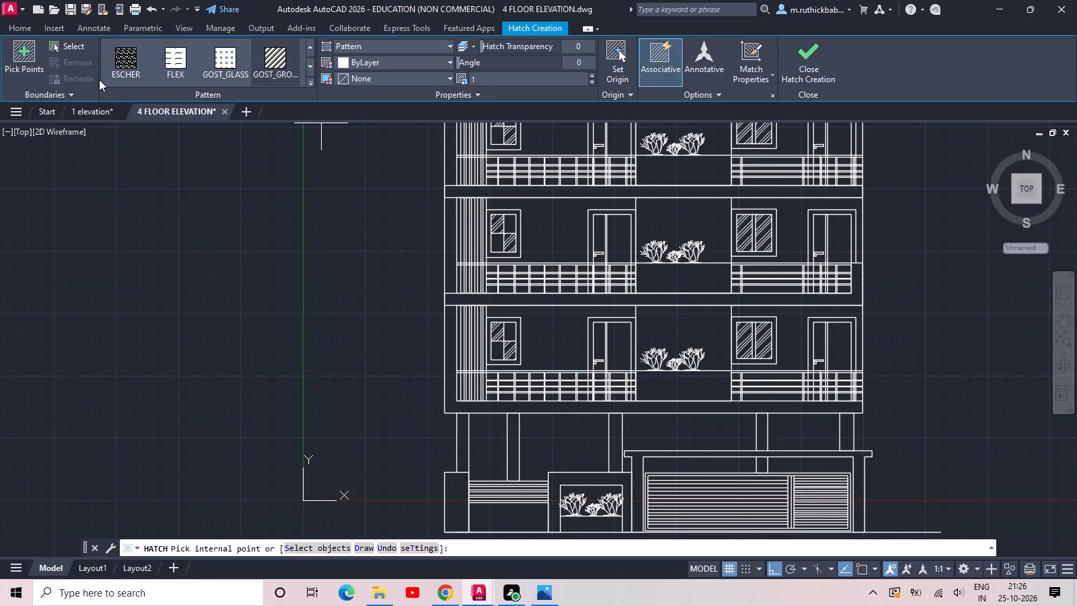
pyautogui.scroll(-2, 211, 61)
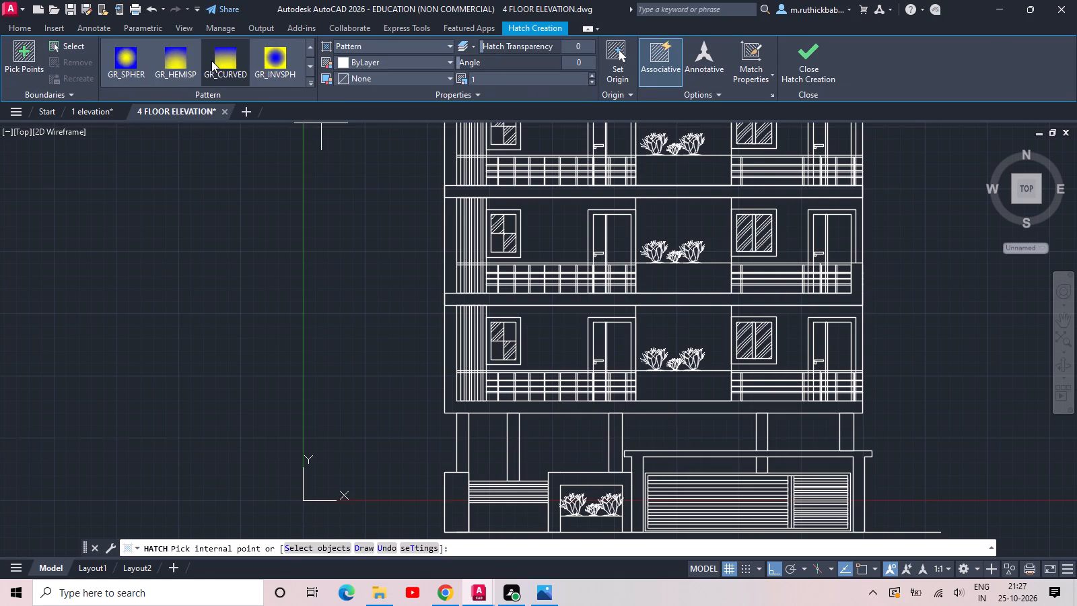
pyautogui.scroll(-3, 211, 61)
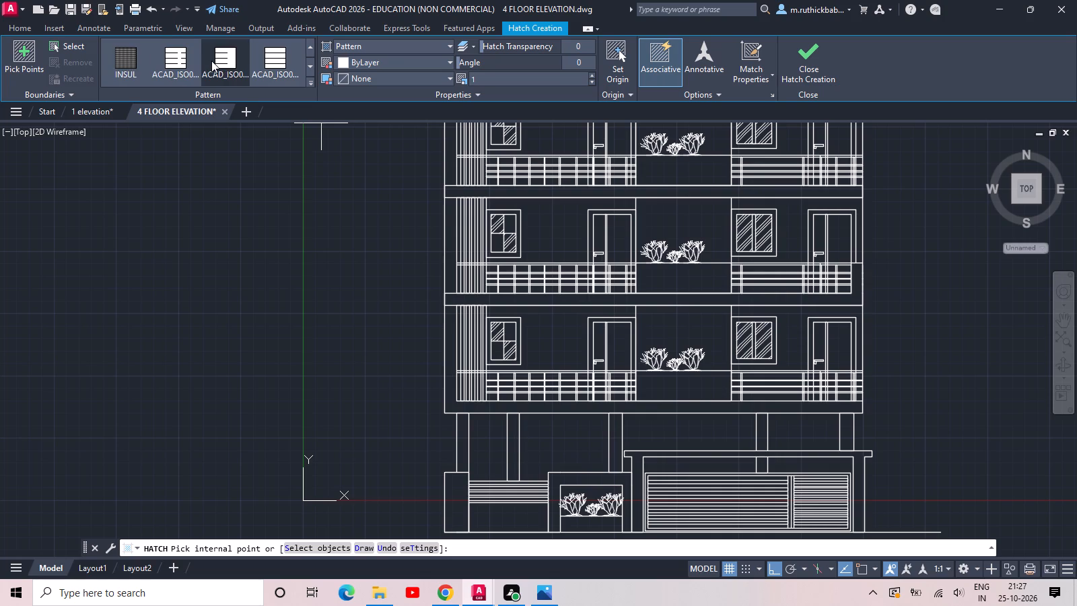
pyautogui.scroll(-2, 211, 61)
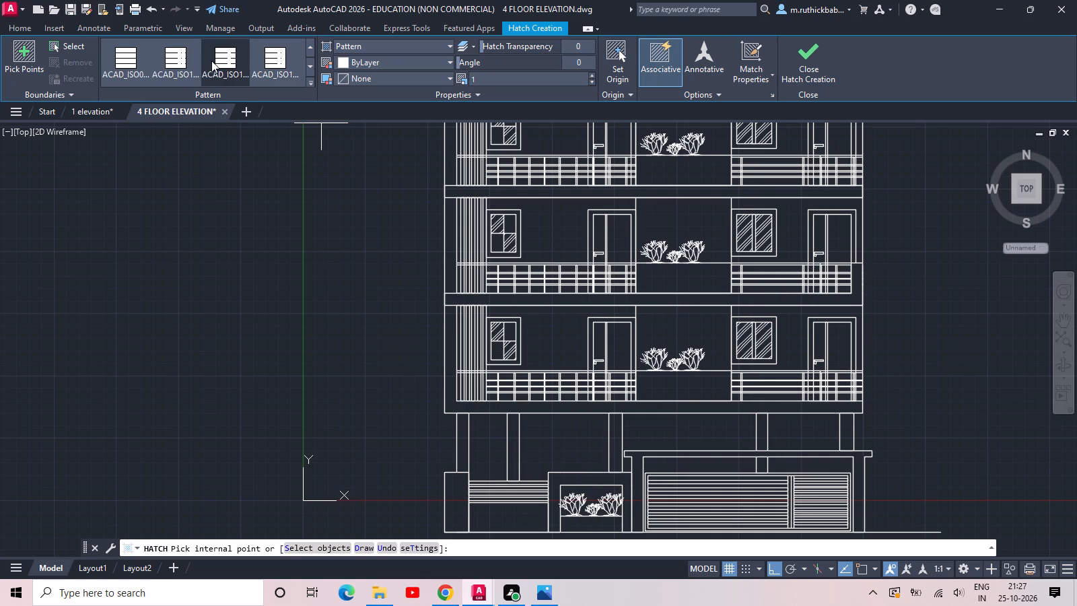
pyautogui.scroll(4, 211, 61)
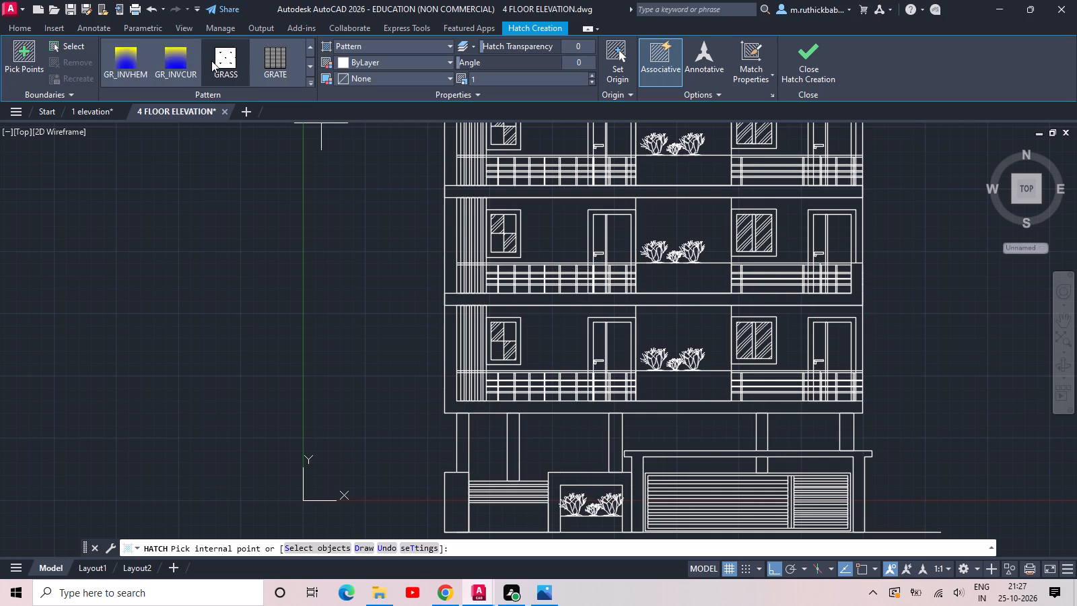
pyautogui.scroll(7, 211, 61)
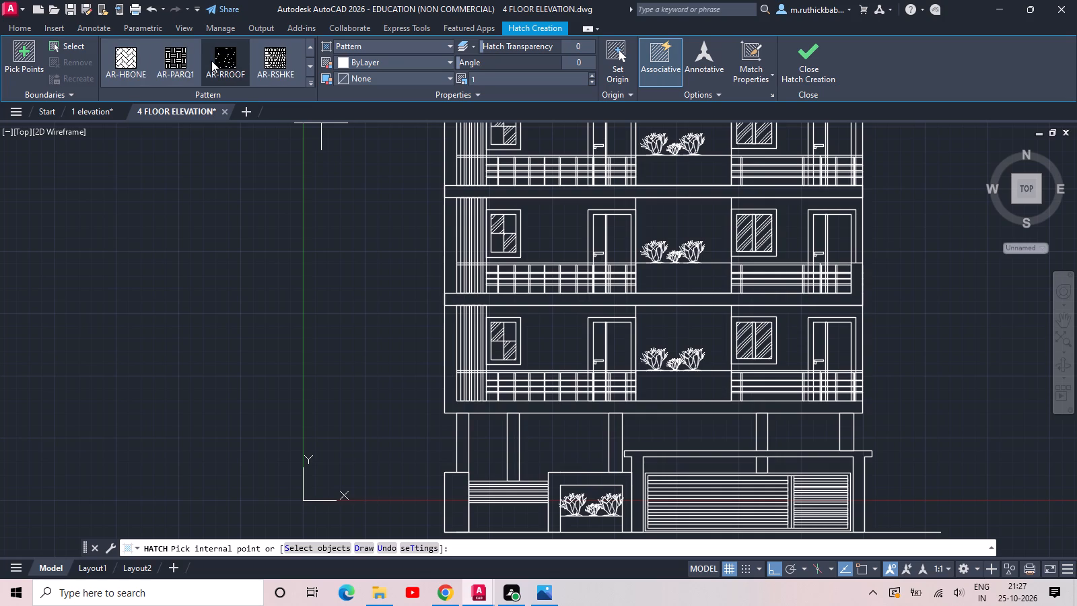
pyautogui.click(126, 61)
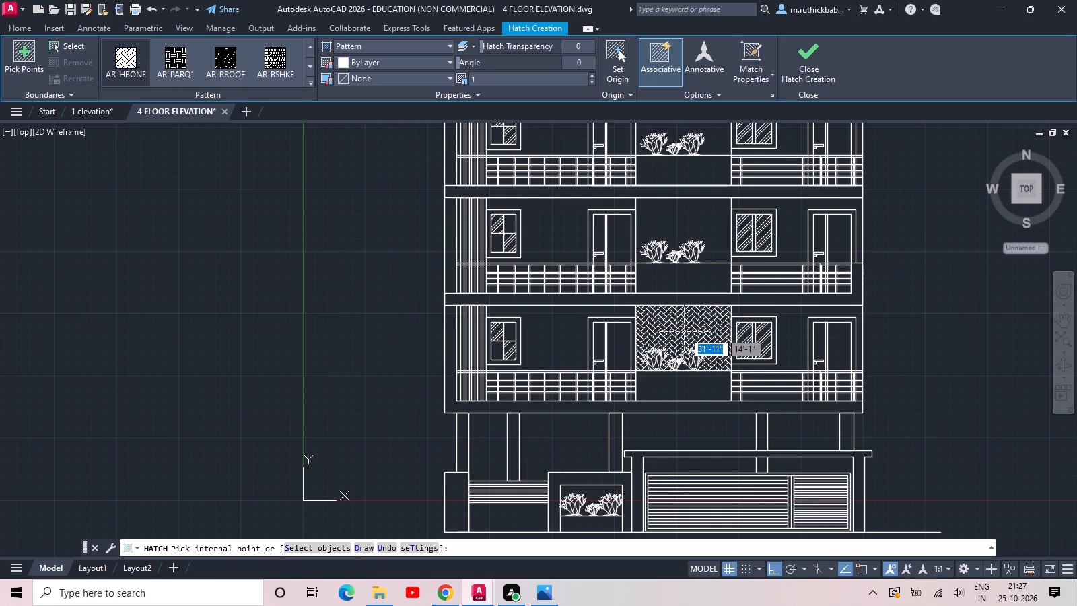
pyautogui.click(684, 332)
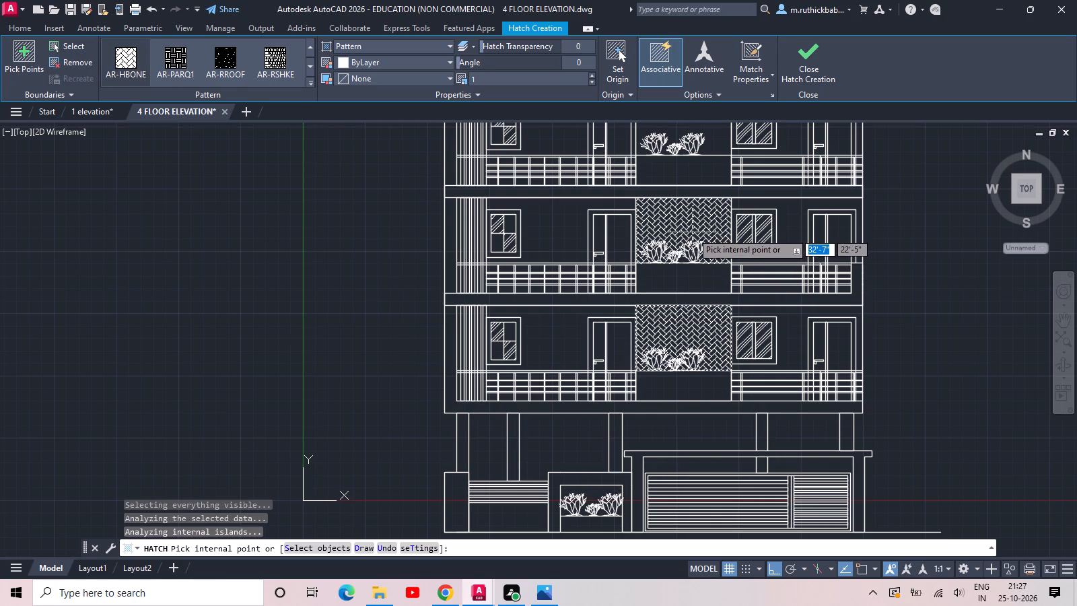
pyautogui.click(692, 233)
pyautogui.moveTo(695, 230); pyautogui.dragTo(607, 337, button='middle')
pyautogui.click(615, 230)
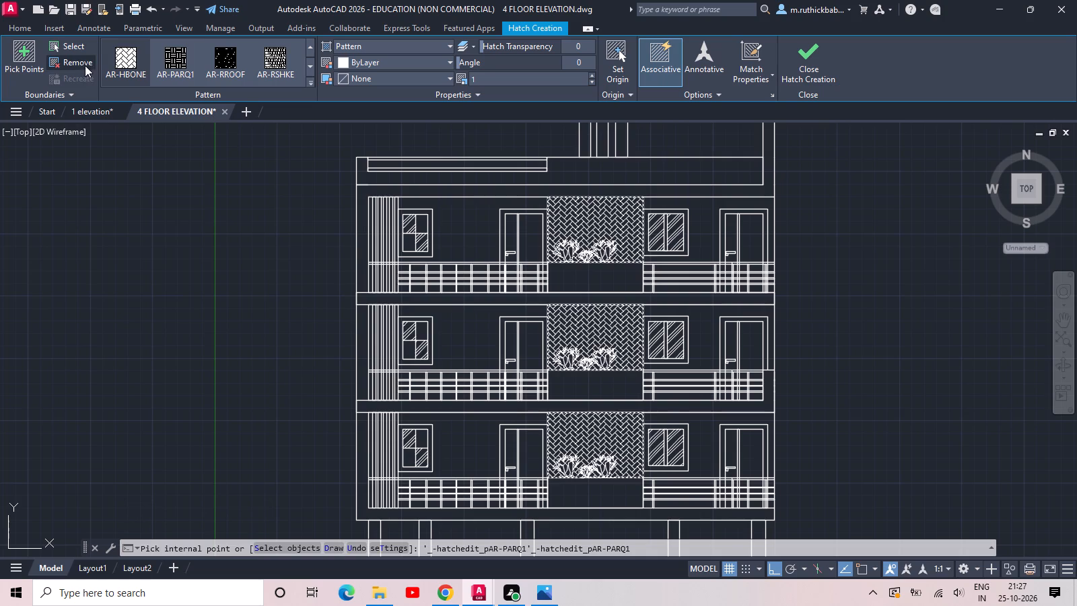
pyautogui.click(794, 70)
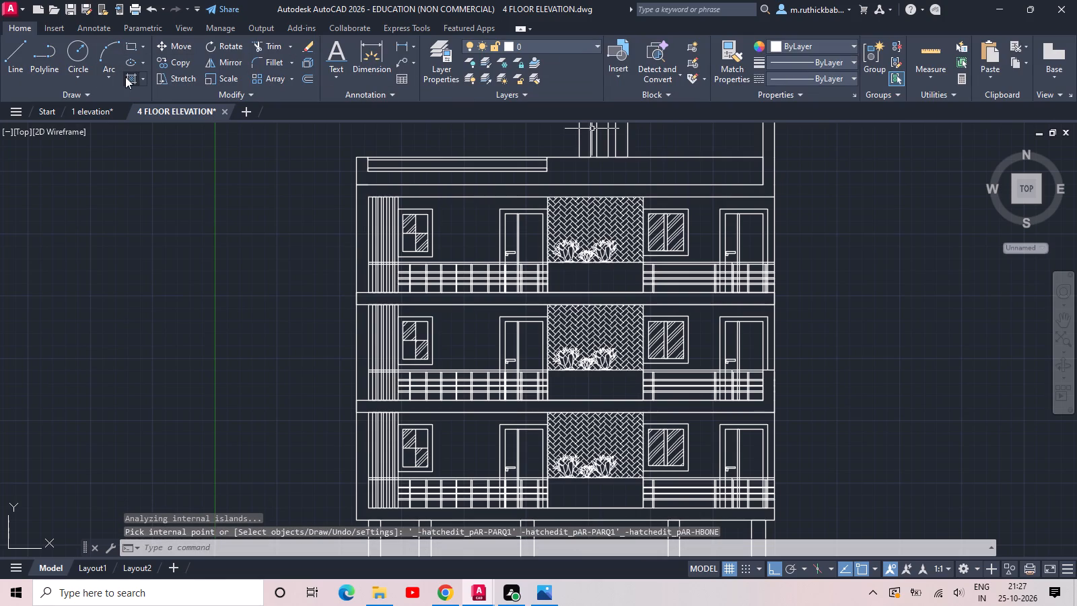
# Hatch the wider leaf of all four doors on the second and third floors with the AR-PARQ1 pattern at scale 4.
pyautogui.click(131, 79)
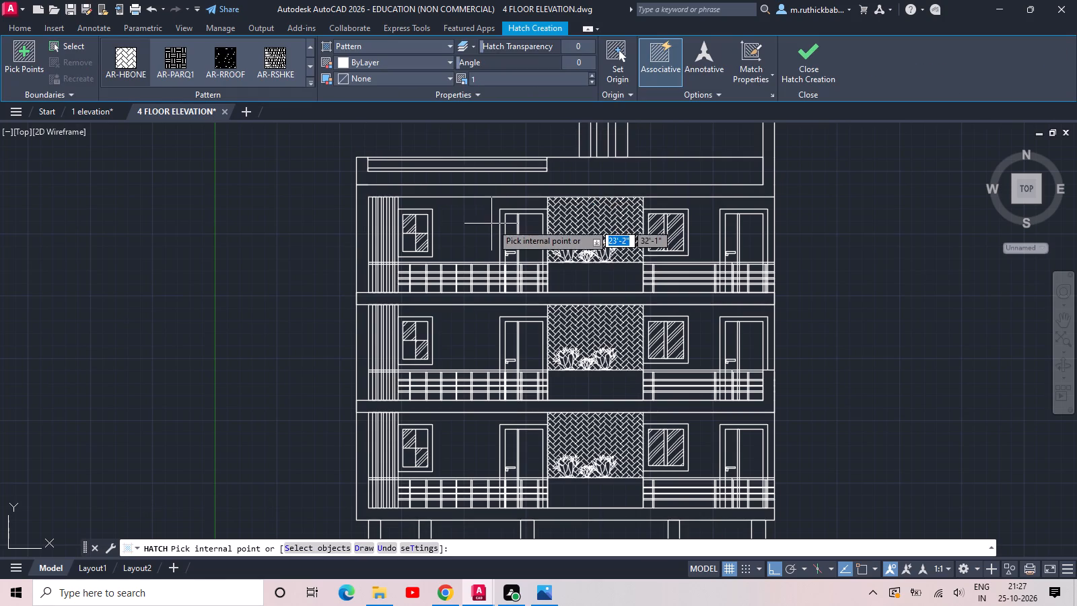
pyautogui.click(171, 63)
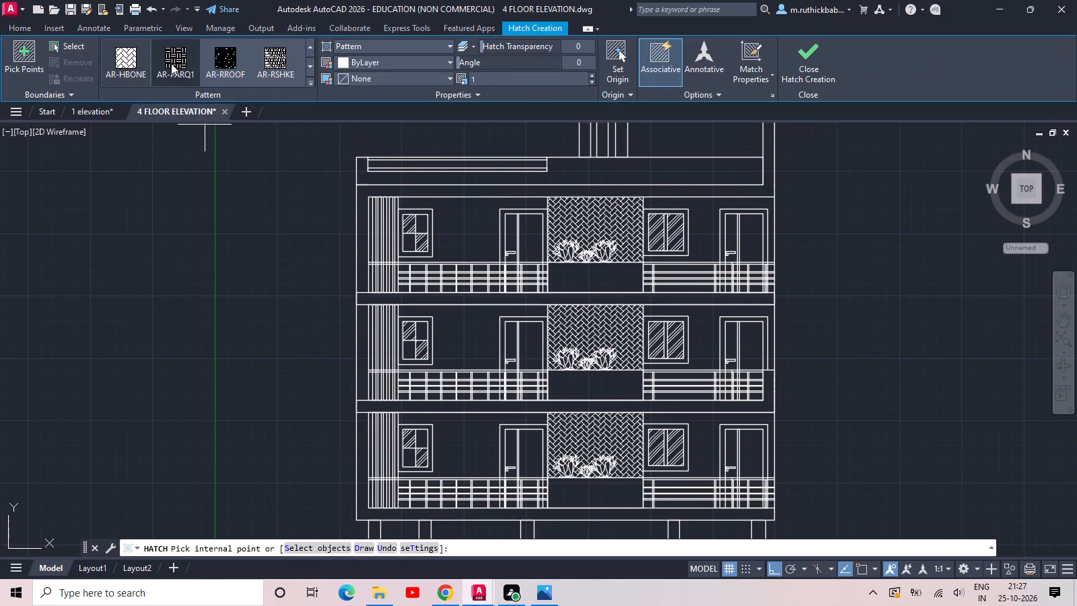
pyautogui.scroll(2, 527, 236)
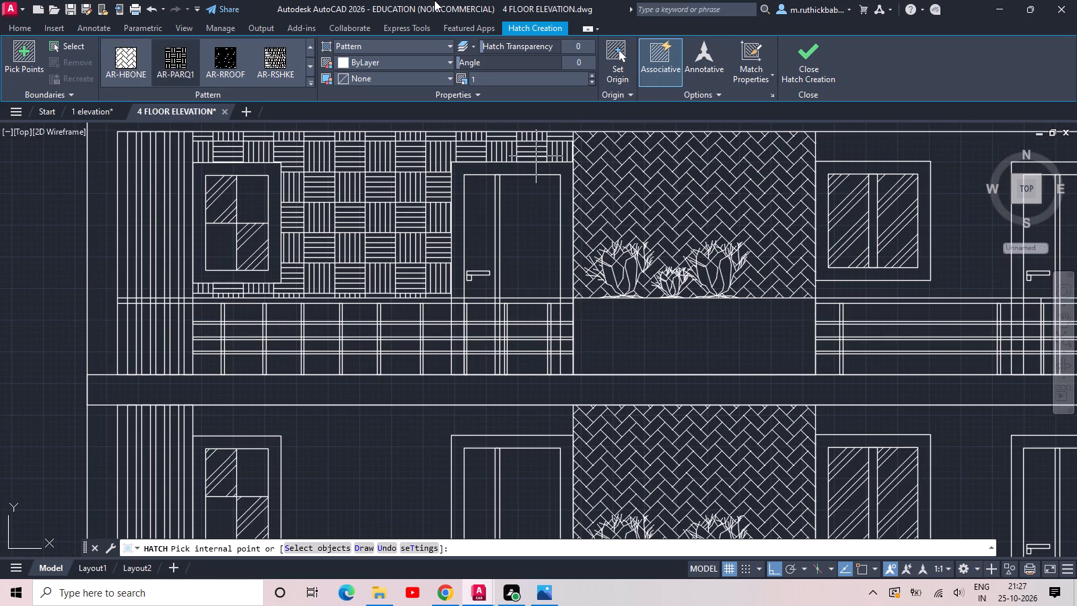
pyautogui.doubleClick(491, 75)
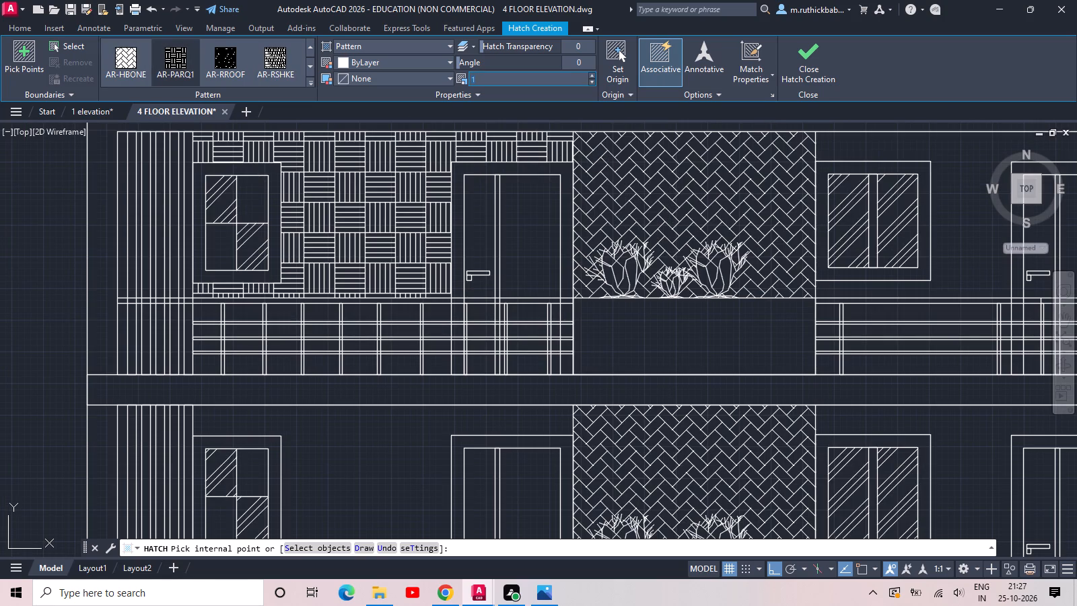
pyautogui.press('4')
pyautogui.press('Return')
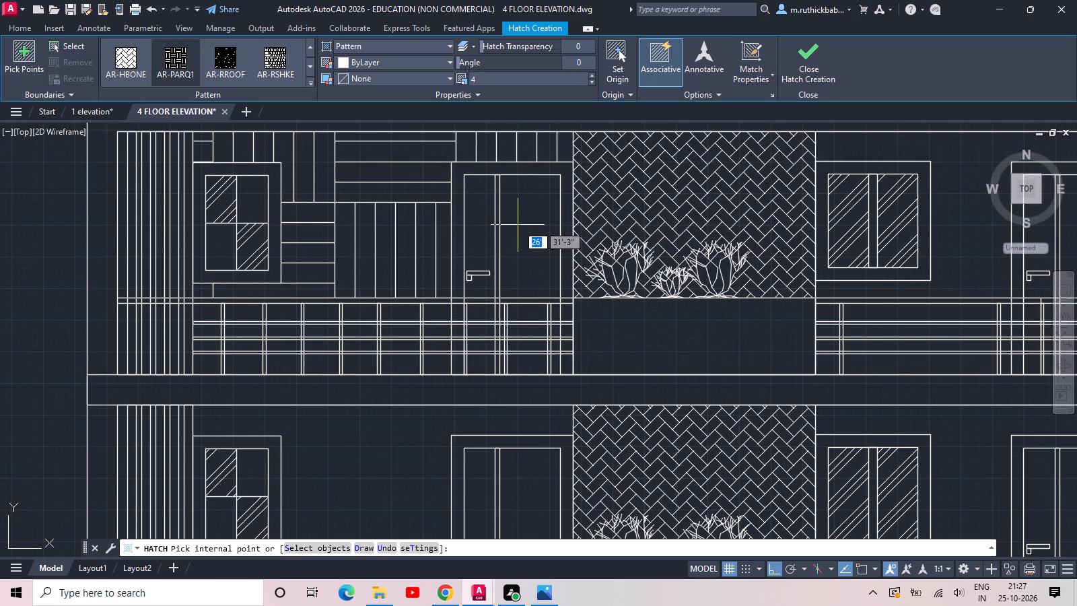
pyautogui.scroll(-1, 524, 242)
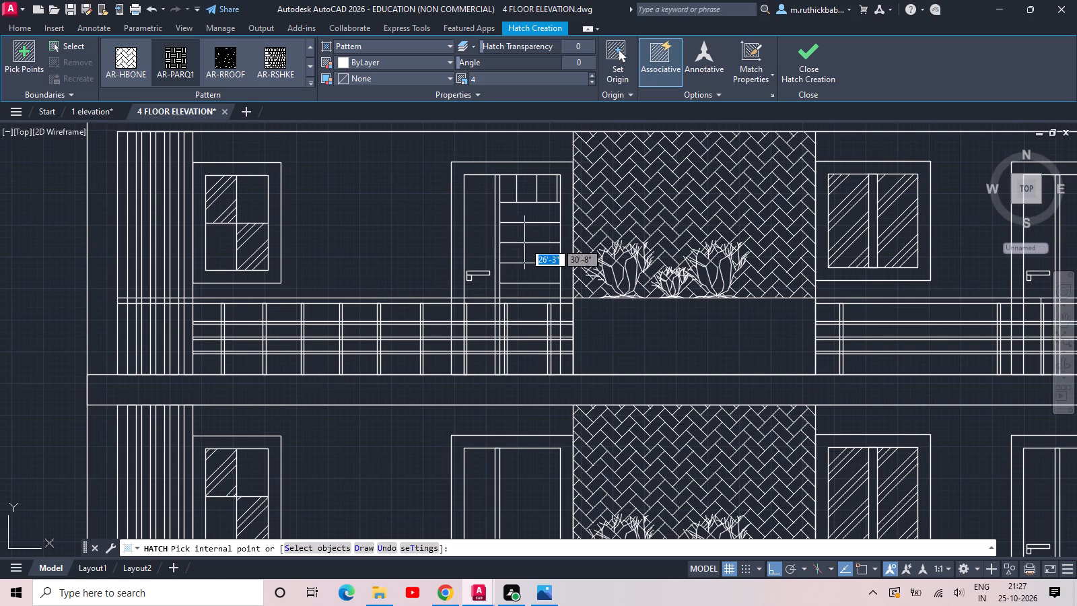
pyautogui.click(524, 242)
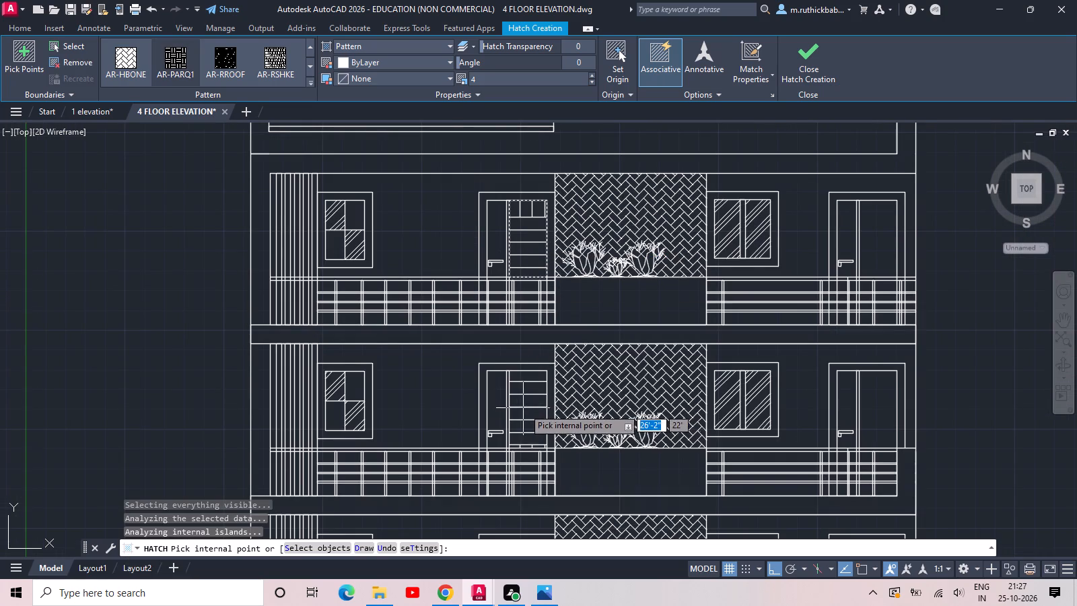
pyautogui.click(524, 408)
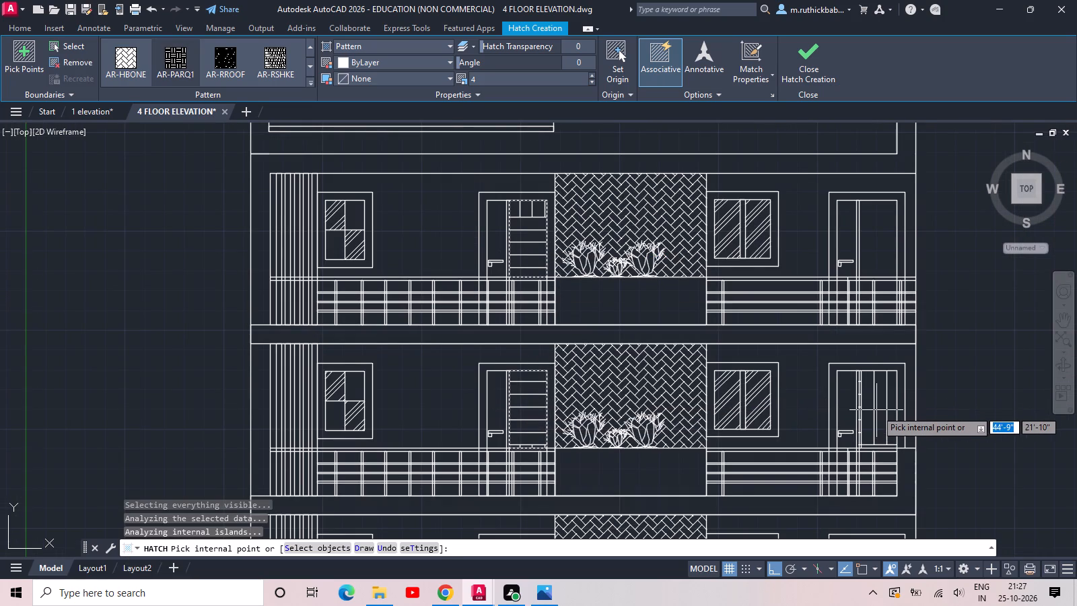
pyautogui.click(876, 410)
pyautogui.click(876, 240)
# Hatch the wider leaf of both first-floor doors with the AR-PARQ1 pattern at scale 4, and finish the hatch.
pyautogui.scroll(-1, 869, 243)
pyautogui.scroll(2, 660, 461)
pyautogui.click(656, 460)
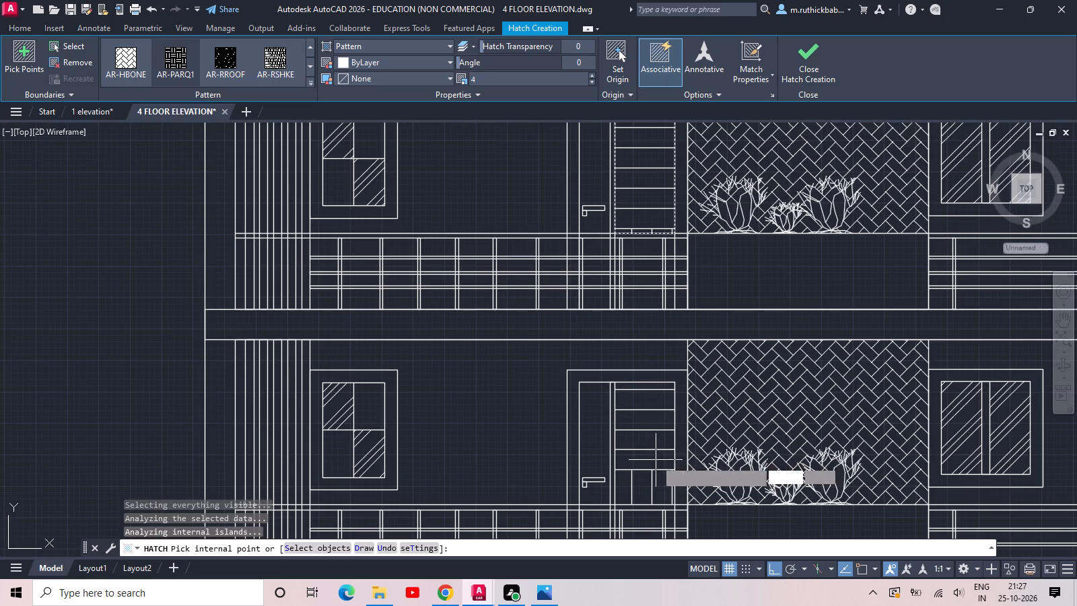
pyautogui.scroll(-1, 970, 454)
pyautogui.moveTo(975, 449); pyautogui.dragTo(665, 374, button='middle')
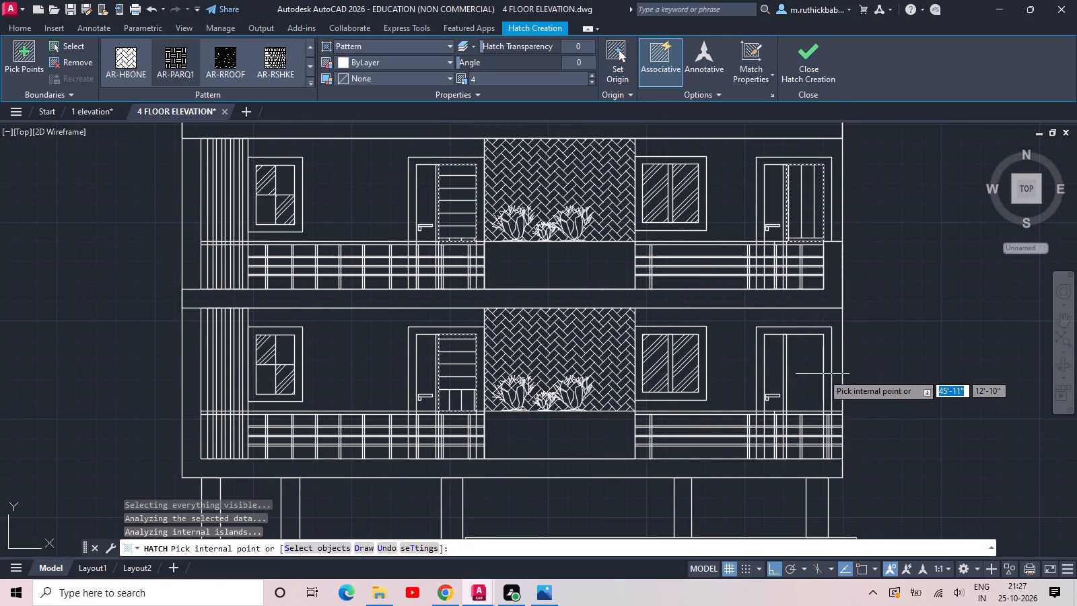
pyautogui.click(803, 378)
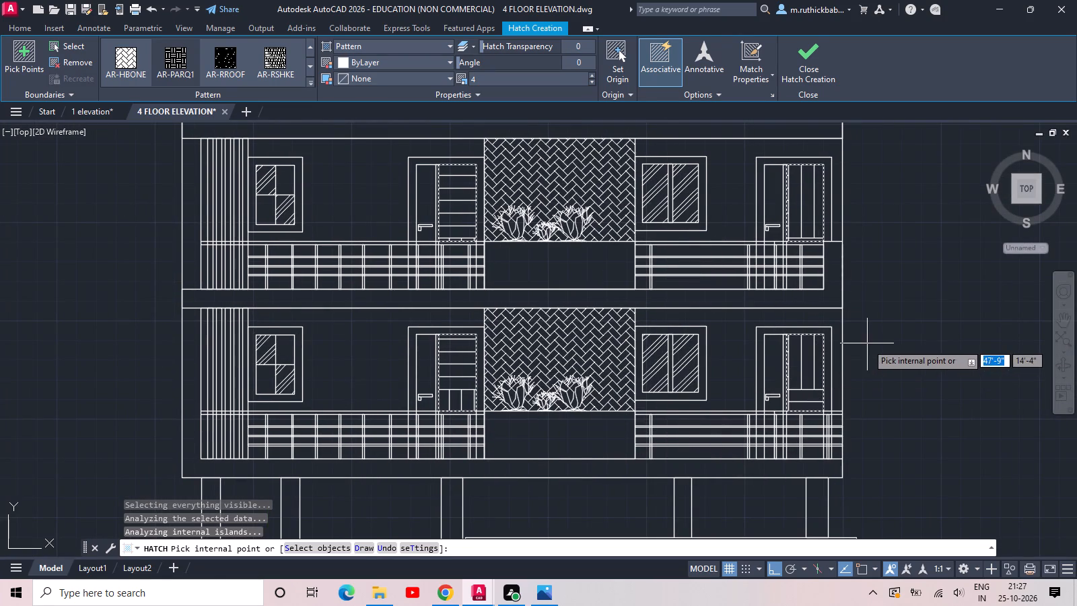
pyautogui.press('Escape')
# Save the 4 FLOOR ELEVATION drawing.
pyautogui.scroll(-3, 868, 341)
pyautogui.moveTo(873, 333); pyautogui.dragTo(781, 368, button='middle')
pyautogui.scroll(-1, 772, 362)
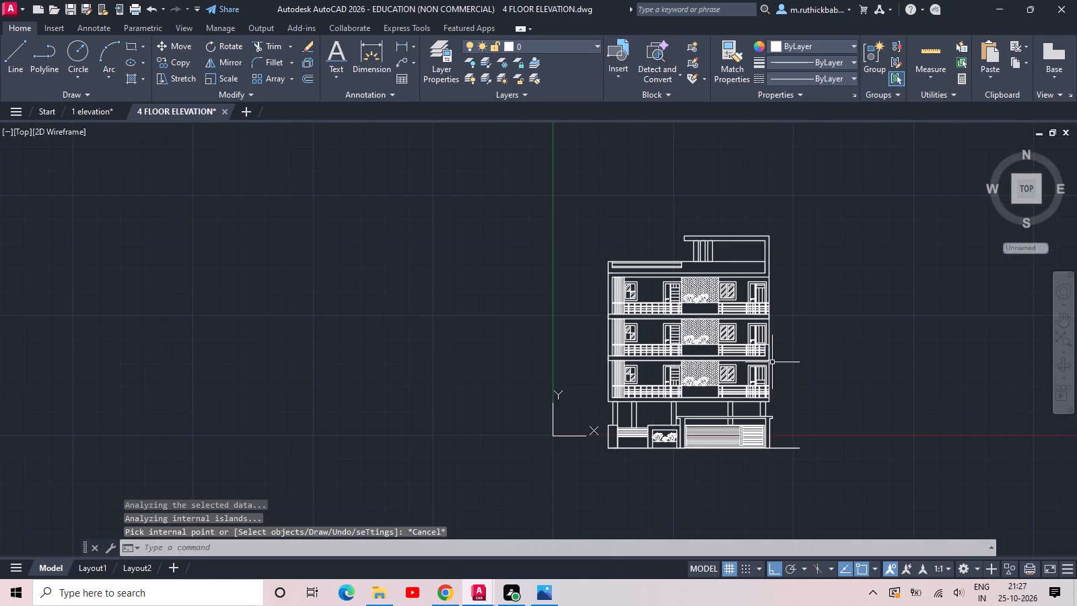
pyautogui.scroll(1, 773, 362)
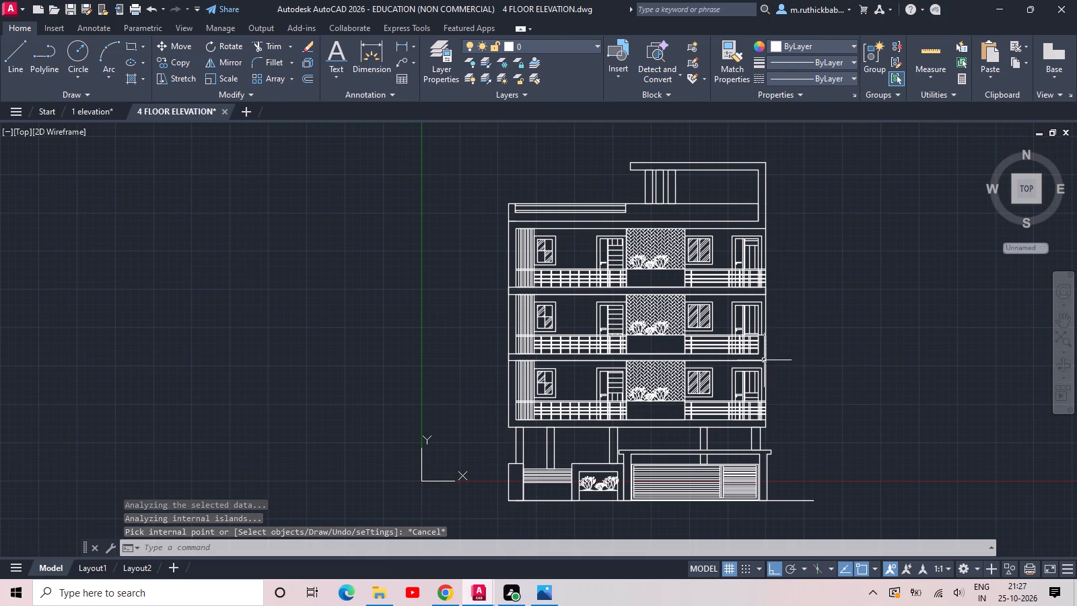
pyautogui.hotkey('ctrl', 's')
pyautogui.hotkey('ctrl', 's')
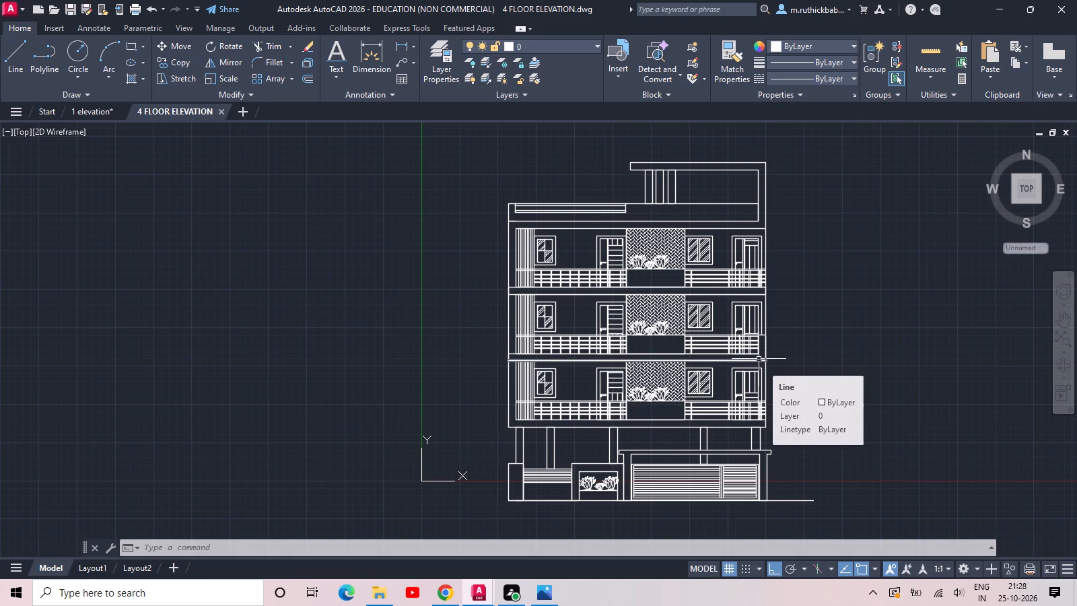
pyautogui.hotkey('ctrl', 's')
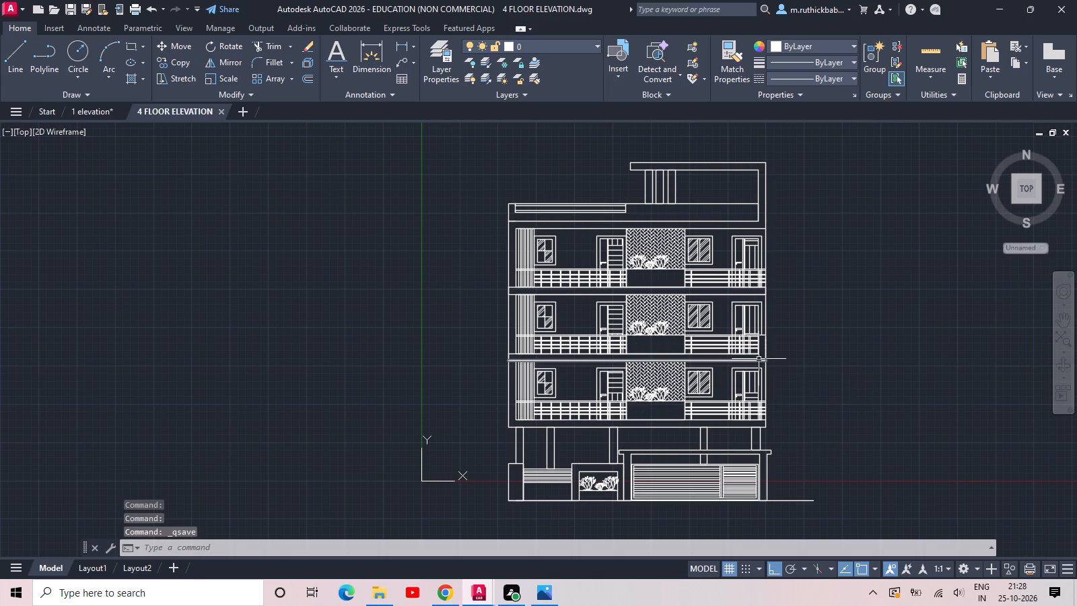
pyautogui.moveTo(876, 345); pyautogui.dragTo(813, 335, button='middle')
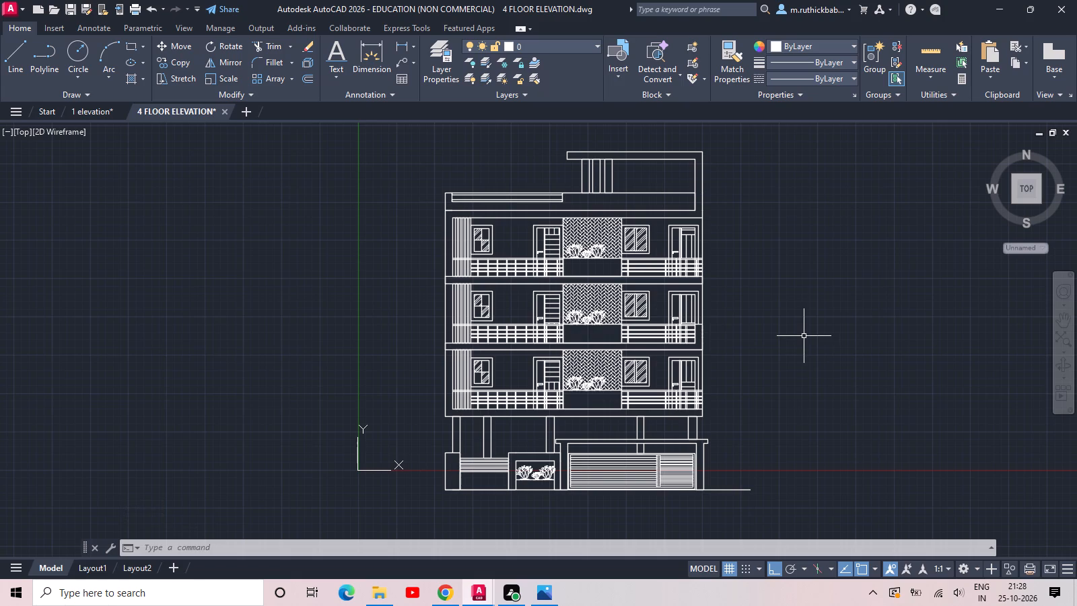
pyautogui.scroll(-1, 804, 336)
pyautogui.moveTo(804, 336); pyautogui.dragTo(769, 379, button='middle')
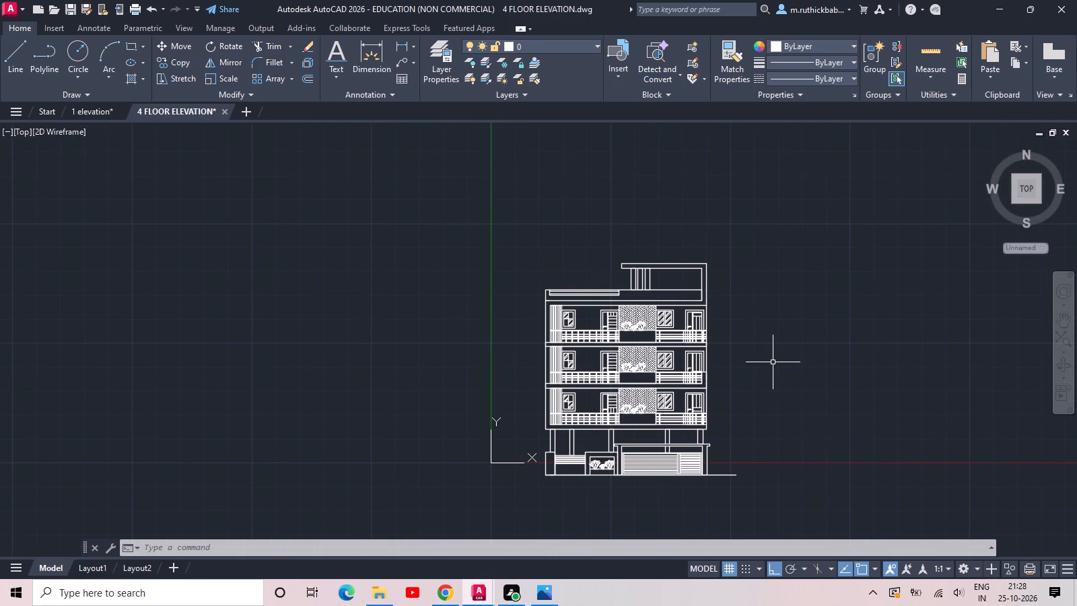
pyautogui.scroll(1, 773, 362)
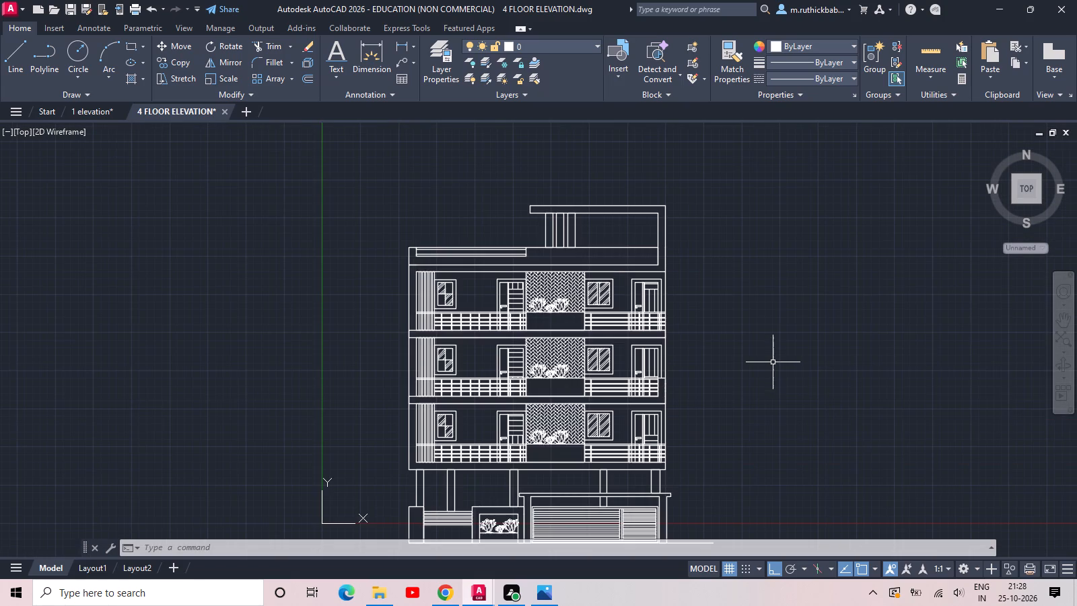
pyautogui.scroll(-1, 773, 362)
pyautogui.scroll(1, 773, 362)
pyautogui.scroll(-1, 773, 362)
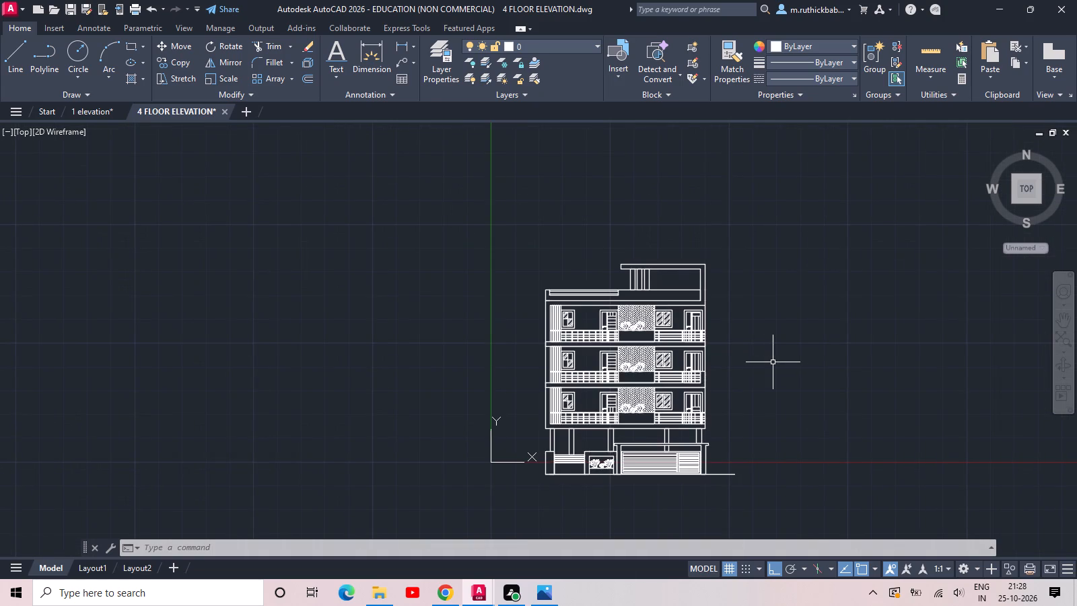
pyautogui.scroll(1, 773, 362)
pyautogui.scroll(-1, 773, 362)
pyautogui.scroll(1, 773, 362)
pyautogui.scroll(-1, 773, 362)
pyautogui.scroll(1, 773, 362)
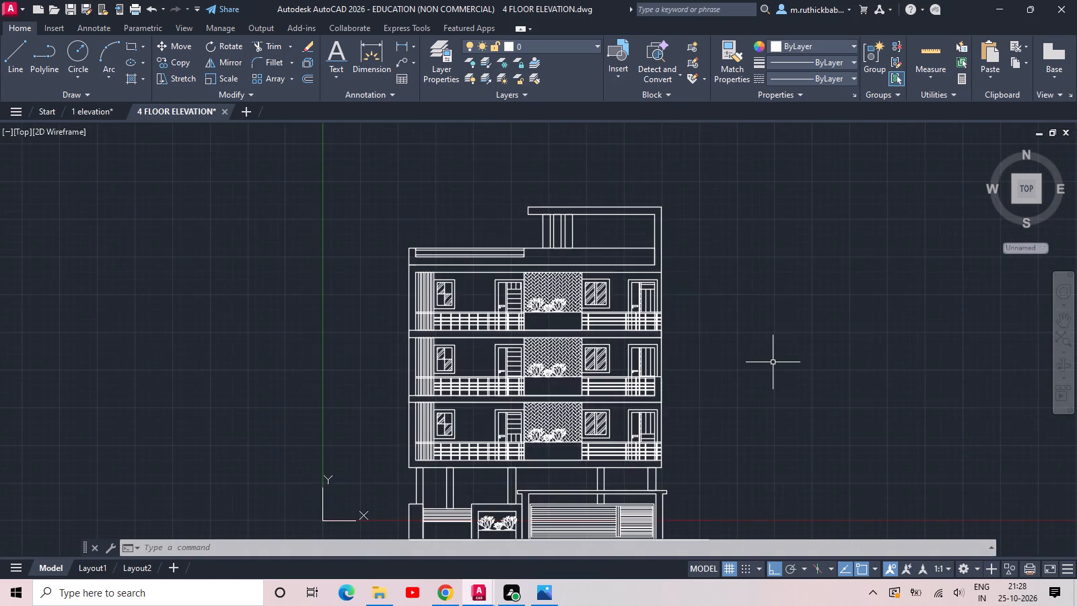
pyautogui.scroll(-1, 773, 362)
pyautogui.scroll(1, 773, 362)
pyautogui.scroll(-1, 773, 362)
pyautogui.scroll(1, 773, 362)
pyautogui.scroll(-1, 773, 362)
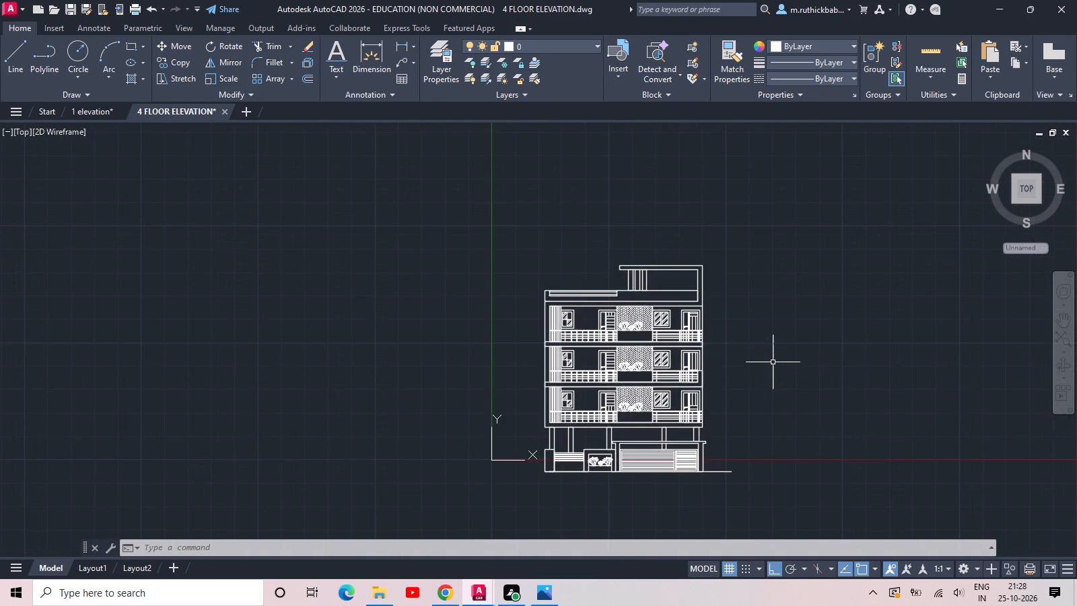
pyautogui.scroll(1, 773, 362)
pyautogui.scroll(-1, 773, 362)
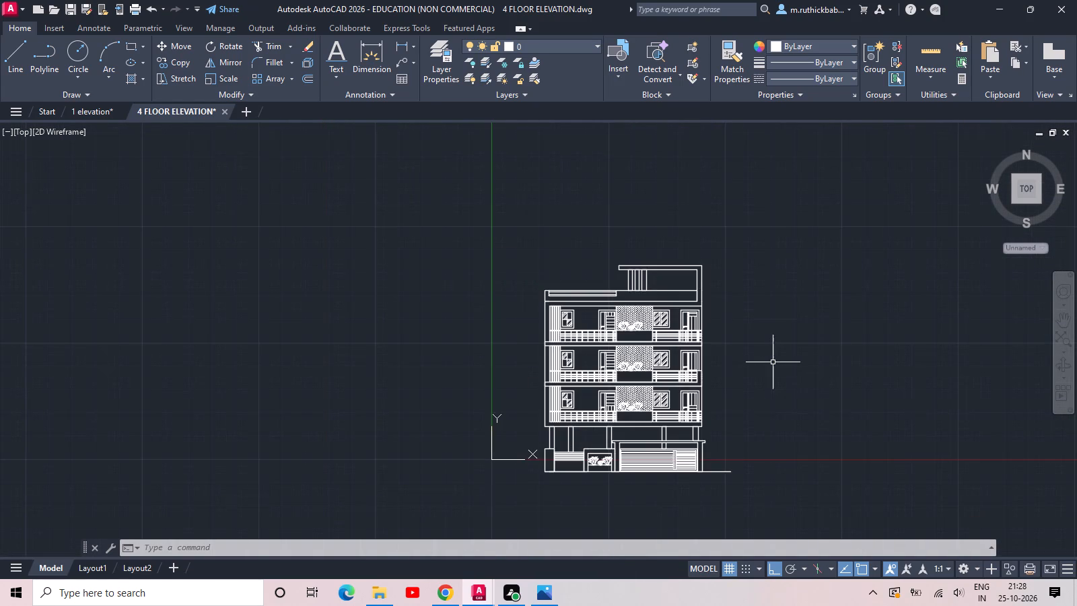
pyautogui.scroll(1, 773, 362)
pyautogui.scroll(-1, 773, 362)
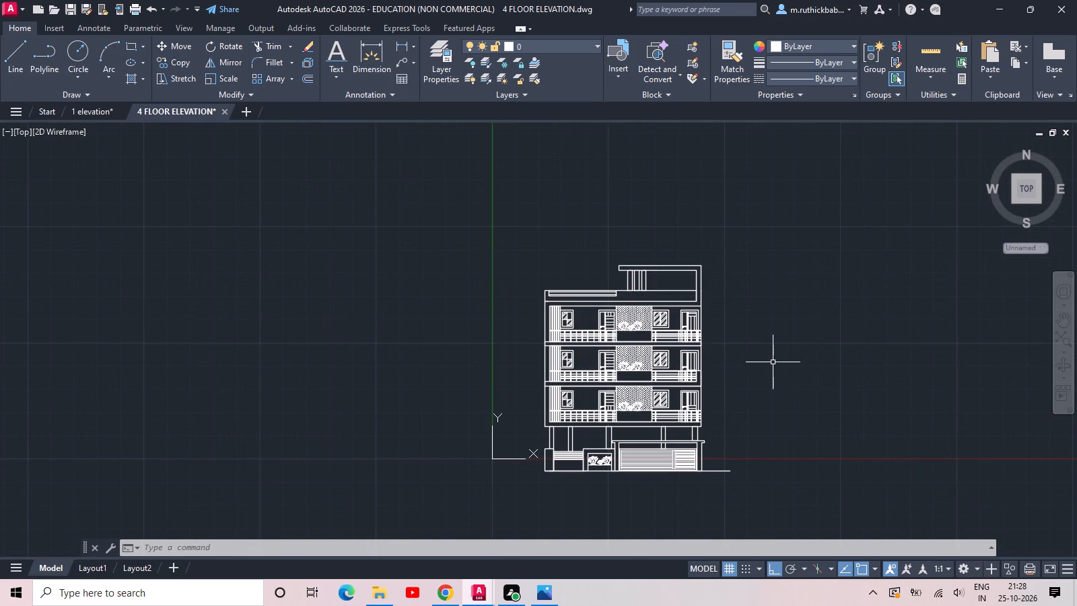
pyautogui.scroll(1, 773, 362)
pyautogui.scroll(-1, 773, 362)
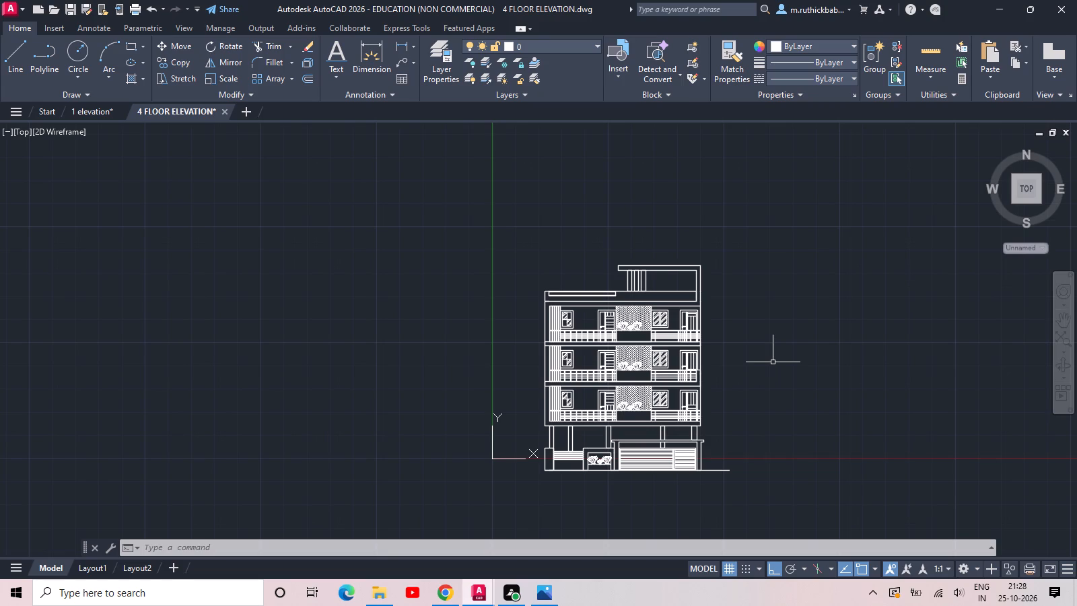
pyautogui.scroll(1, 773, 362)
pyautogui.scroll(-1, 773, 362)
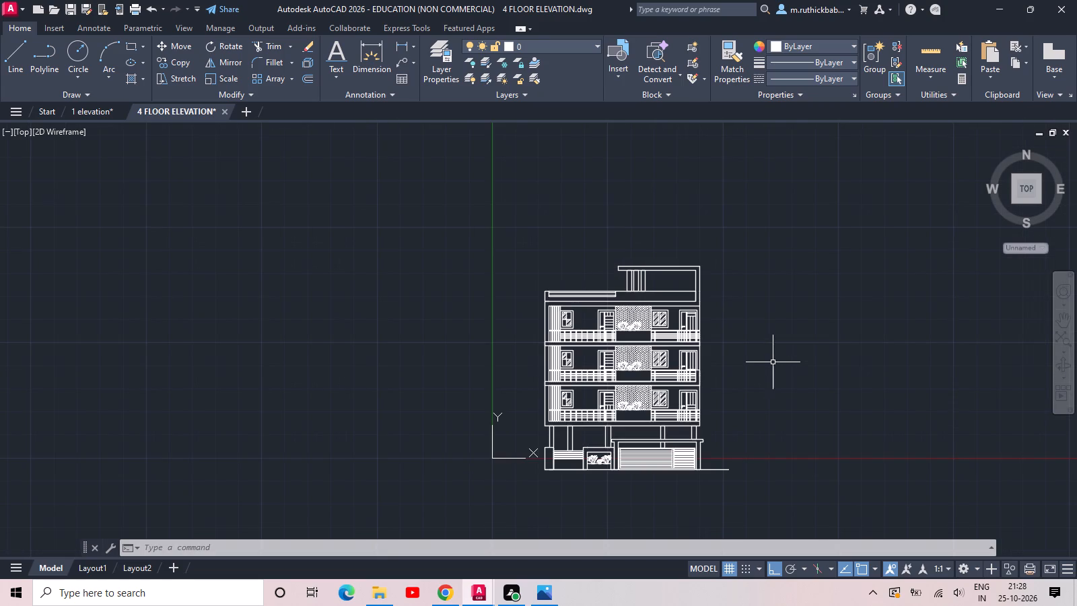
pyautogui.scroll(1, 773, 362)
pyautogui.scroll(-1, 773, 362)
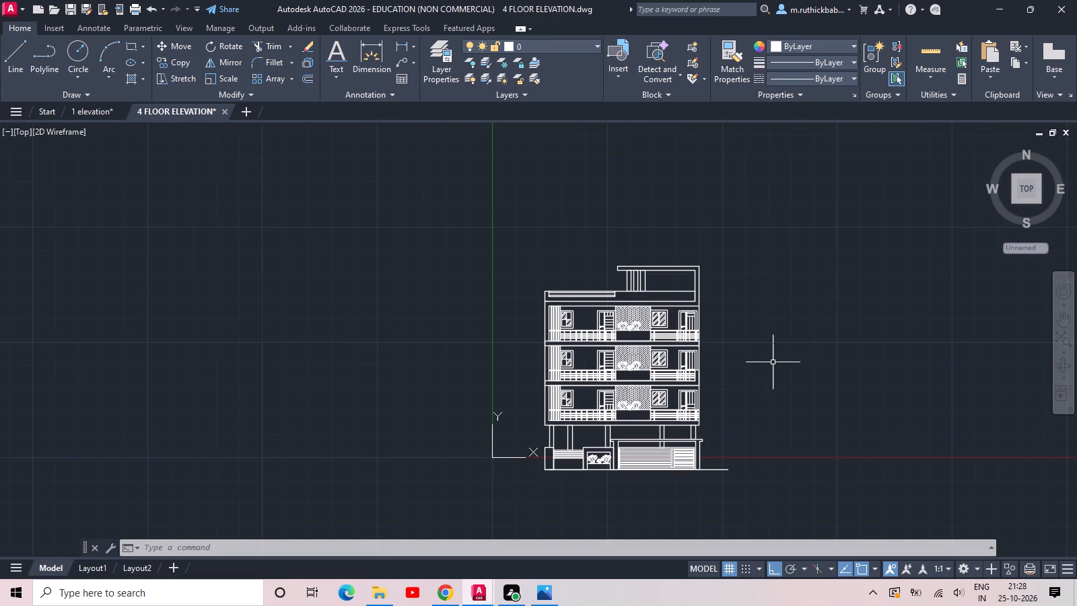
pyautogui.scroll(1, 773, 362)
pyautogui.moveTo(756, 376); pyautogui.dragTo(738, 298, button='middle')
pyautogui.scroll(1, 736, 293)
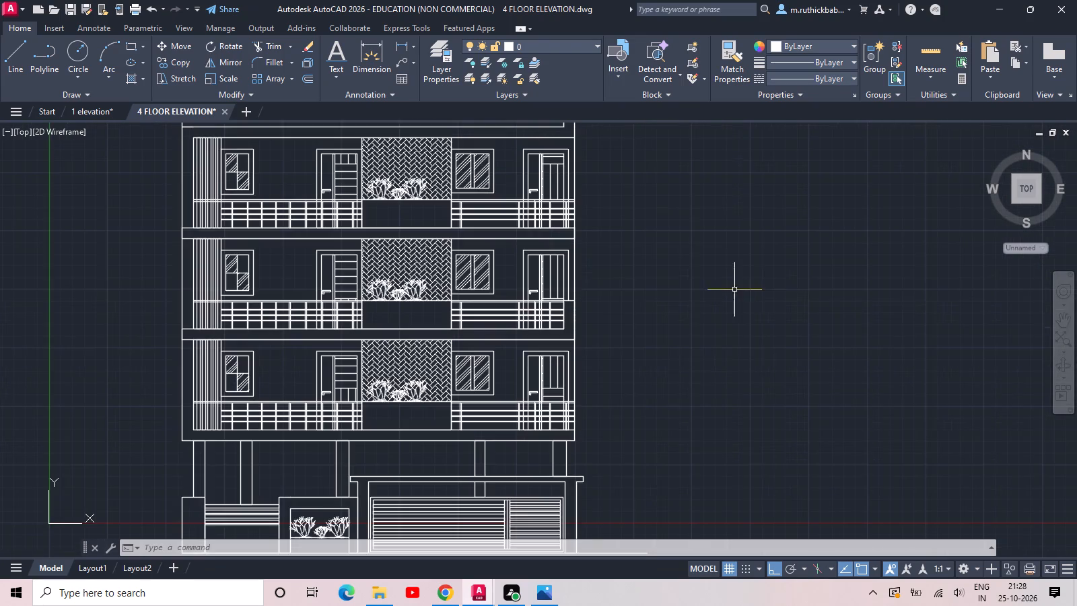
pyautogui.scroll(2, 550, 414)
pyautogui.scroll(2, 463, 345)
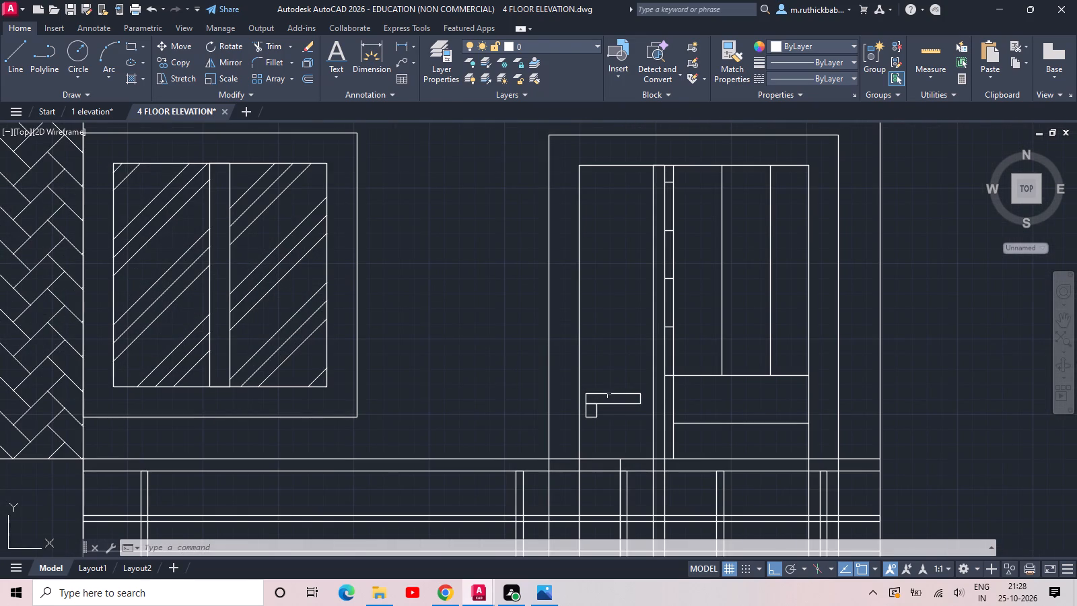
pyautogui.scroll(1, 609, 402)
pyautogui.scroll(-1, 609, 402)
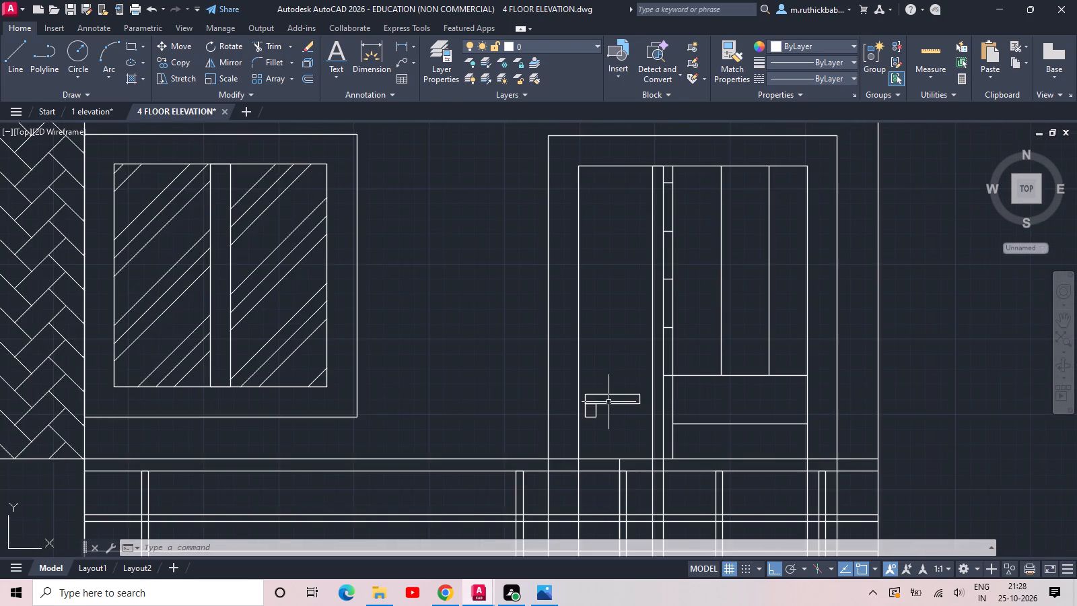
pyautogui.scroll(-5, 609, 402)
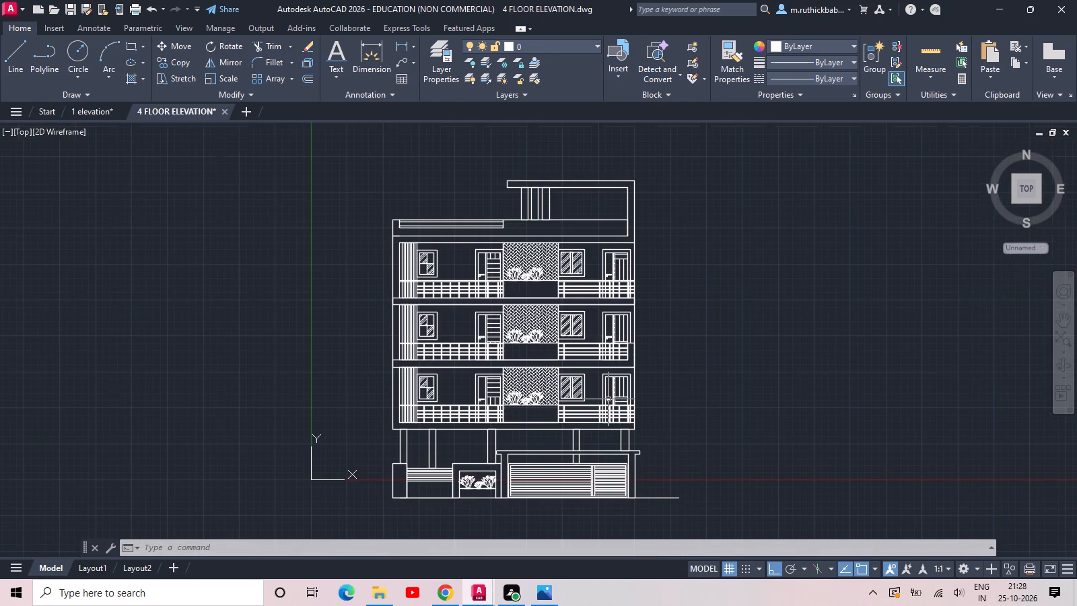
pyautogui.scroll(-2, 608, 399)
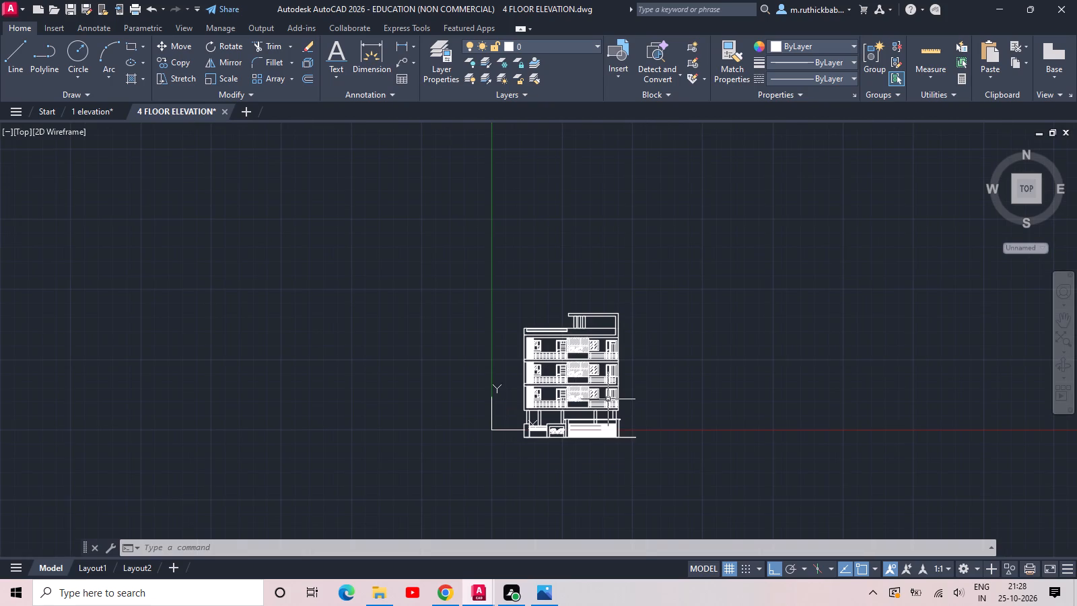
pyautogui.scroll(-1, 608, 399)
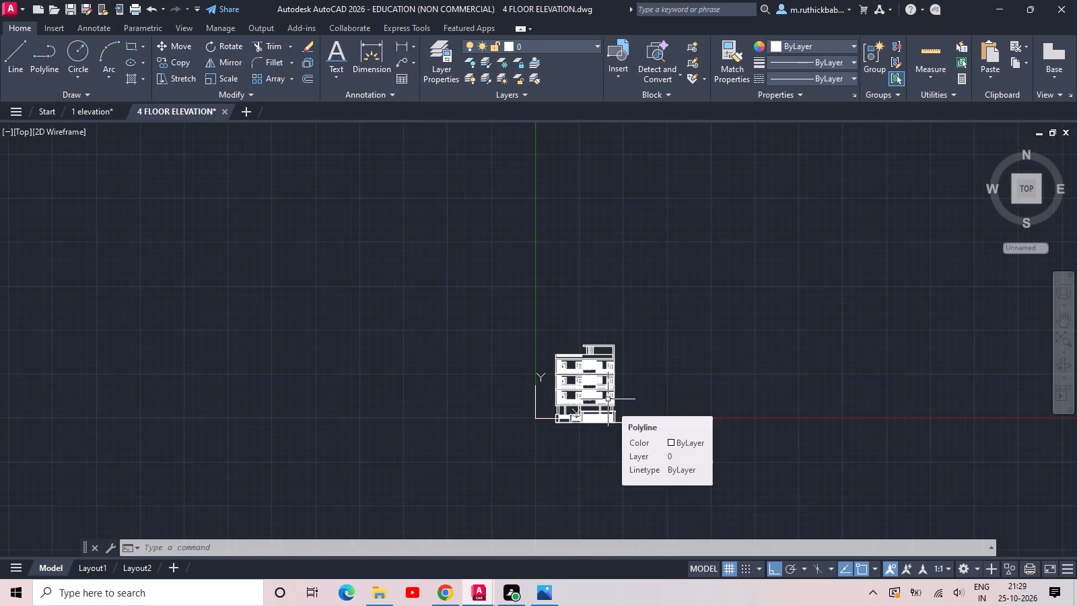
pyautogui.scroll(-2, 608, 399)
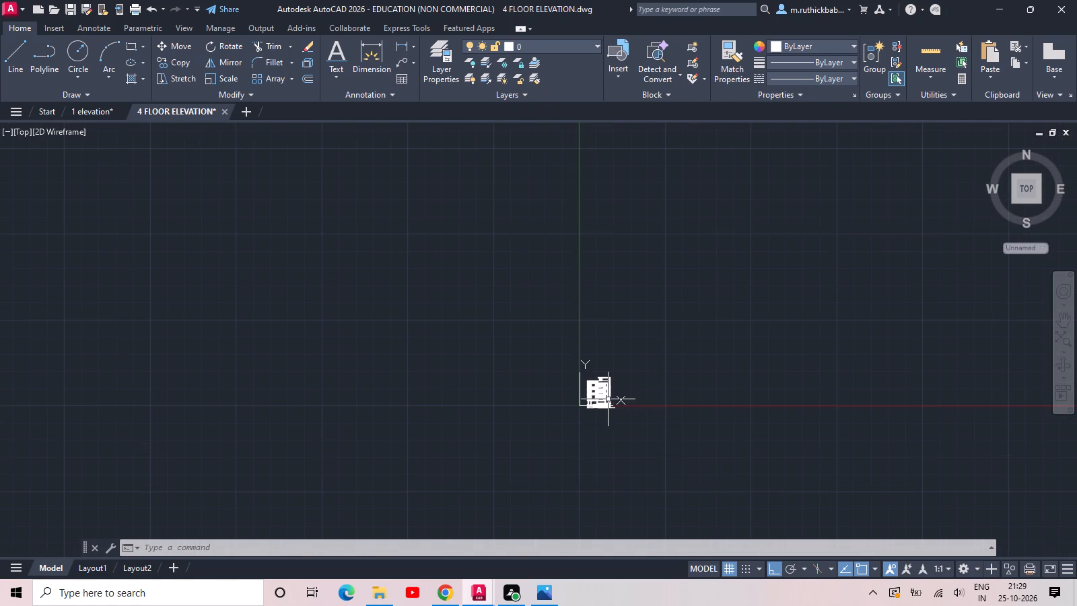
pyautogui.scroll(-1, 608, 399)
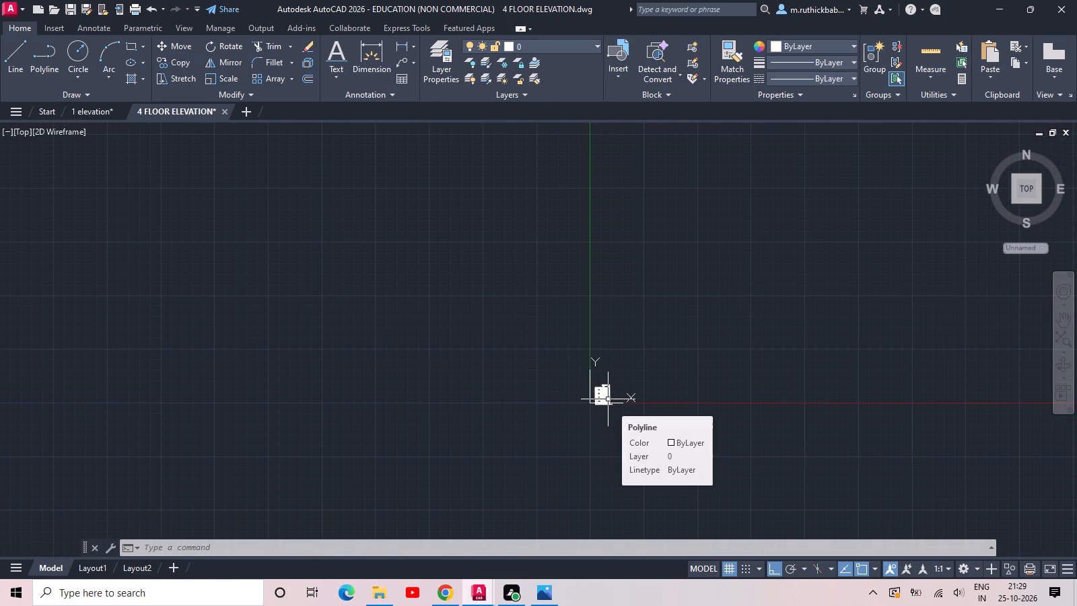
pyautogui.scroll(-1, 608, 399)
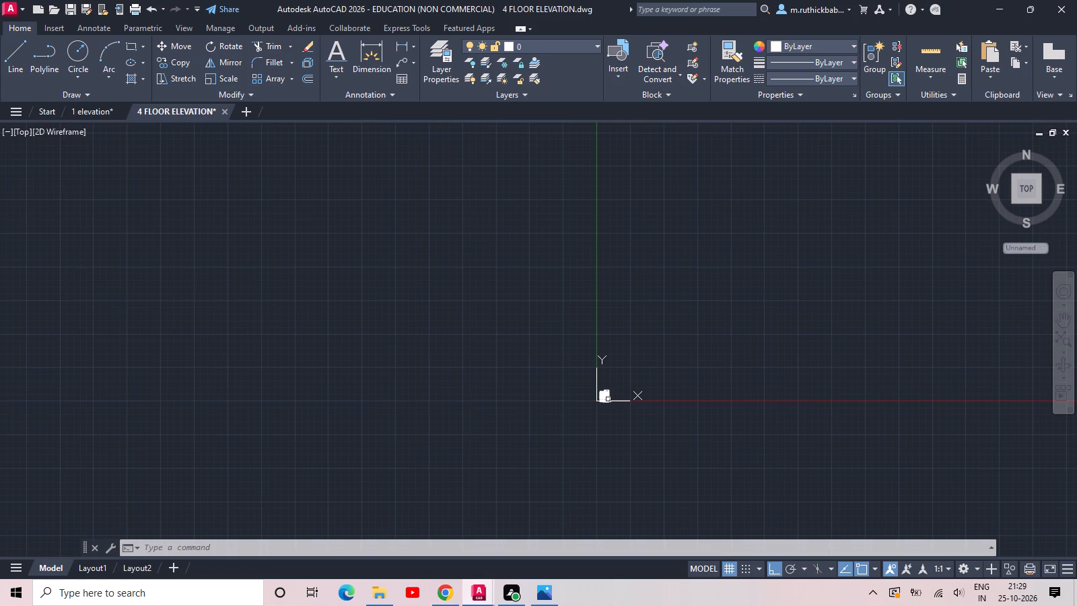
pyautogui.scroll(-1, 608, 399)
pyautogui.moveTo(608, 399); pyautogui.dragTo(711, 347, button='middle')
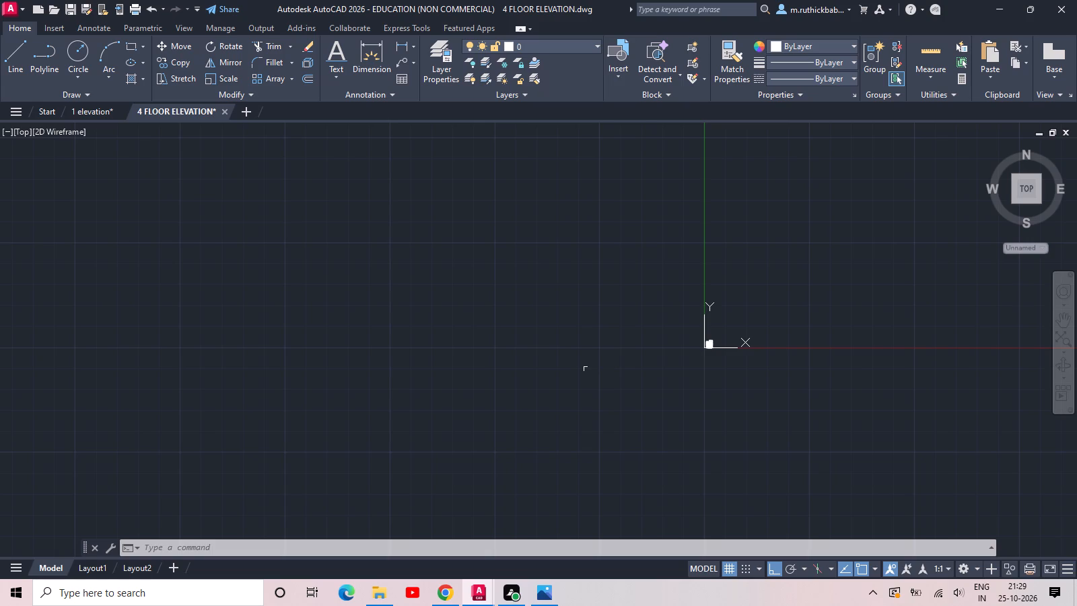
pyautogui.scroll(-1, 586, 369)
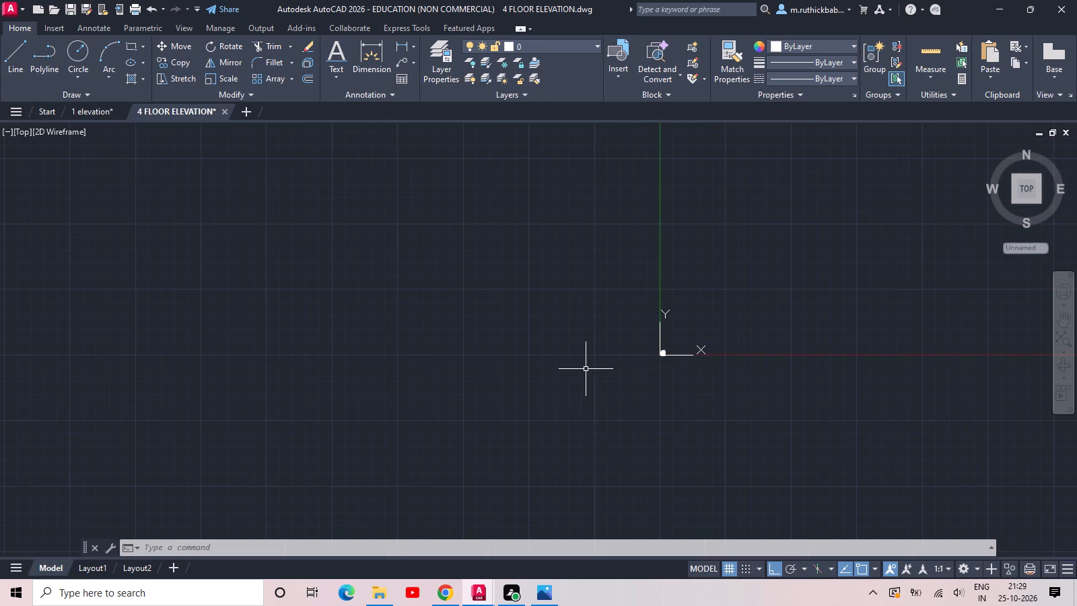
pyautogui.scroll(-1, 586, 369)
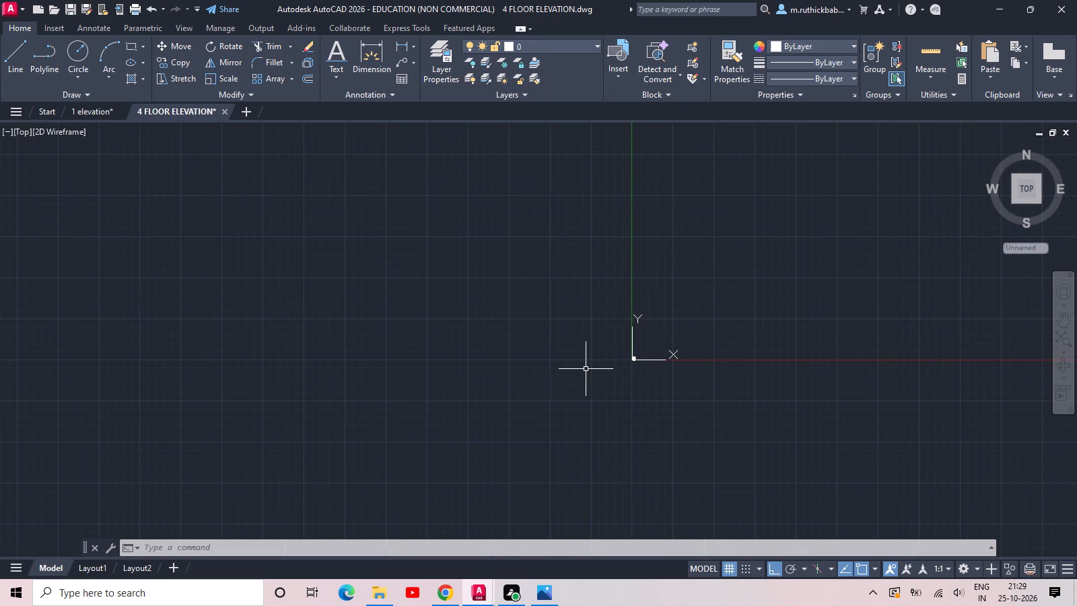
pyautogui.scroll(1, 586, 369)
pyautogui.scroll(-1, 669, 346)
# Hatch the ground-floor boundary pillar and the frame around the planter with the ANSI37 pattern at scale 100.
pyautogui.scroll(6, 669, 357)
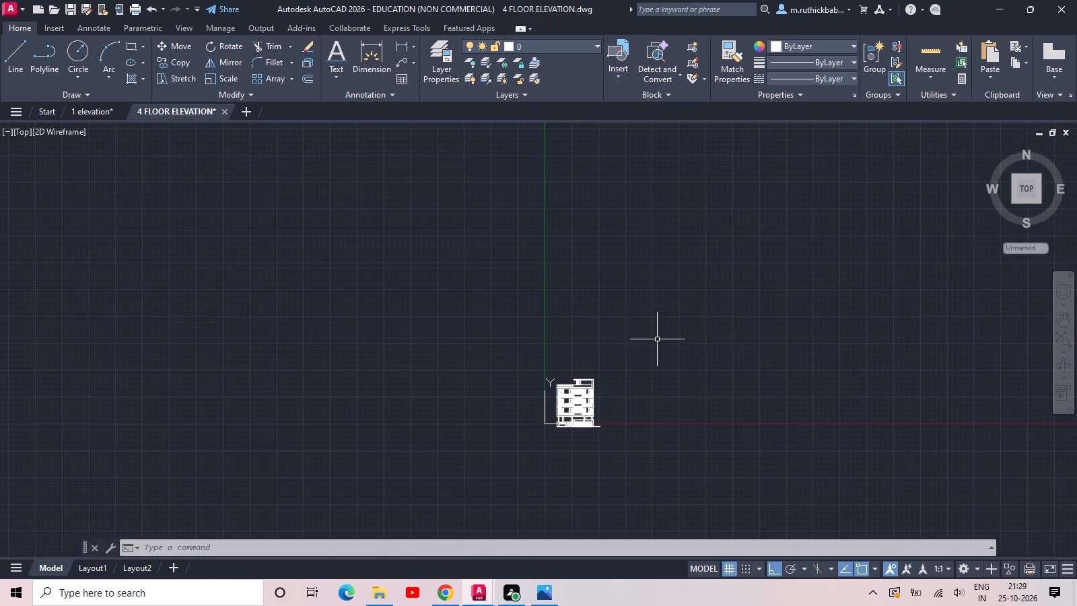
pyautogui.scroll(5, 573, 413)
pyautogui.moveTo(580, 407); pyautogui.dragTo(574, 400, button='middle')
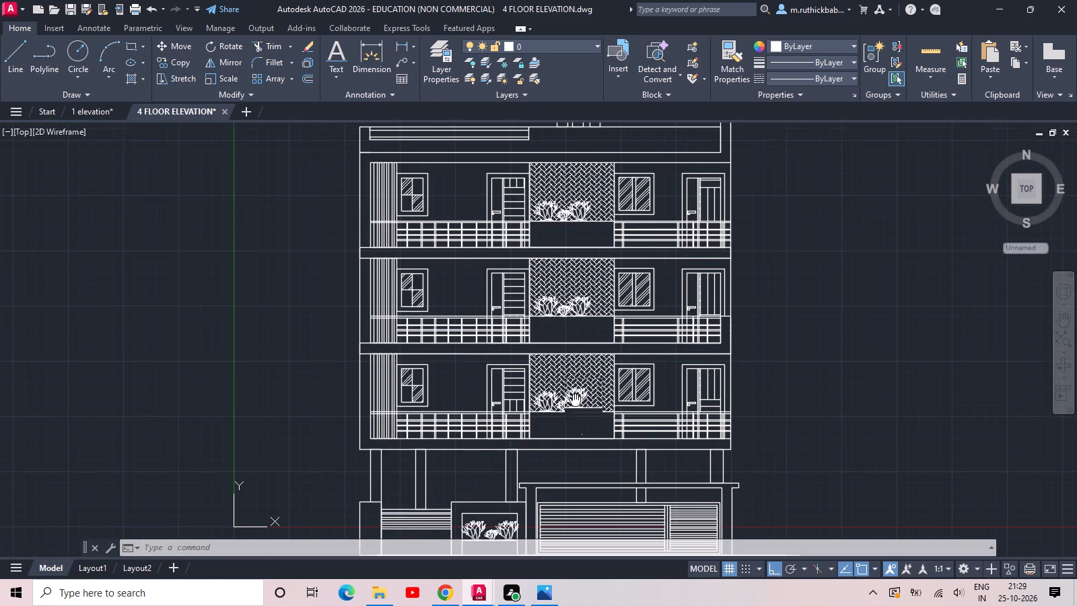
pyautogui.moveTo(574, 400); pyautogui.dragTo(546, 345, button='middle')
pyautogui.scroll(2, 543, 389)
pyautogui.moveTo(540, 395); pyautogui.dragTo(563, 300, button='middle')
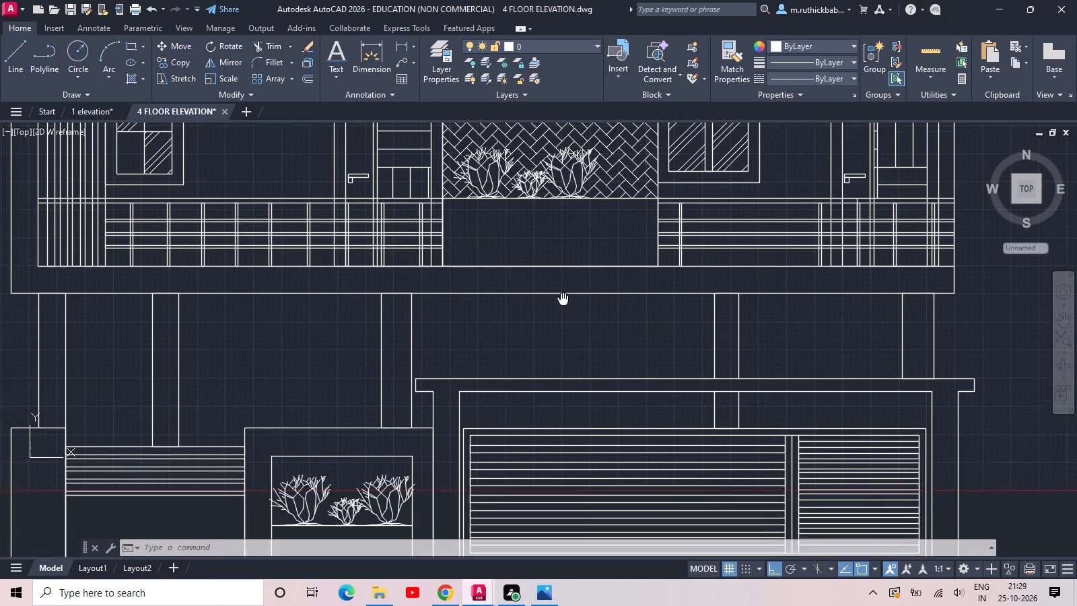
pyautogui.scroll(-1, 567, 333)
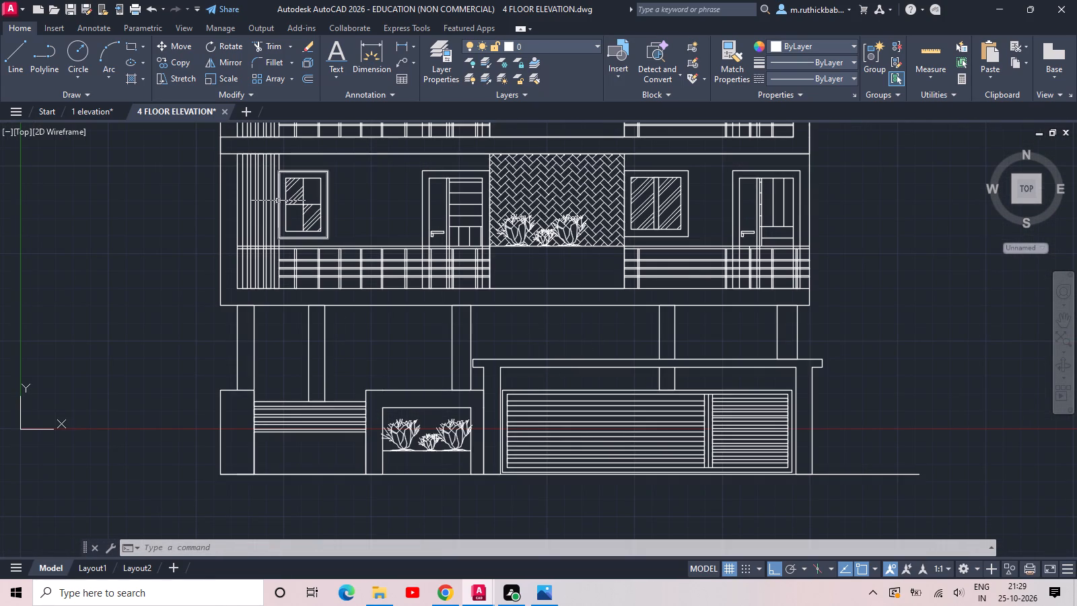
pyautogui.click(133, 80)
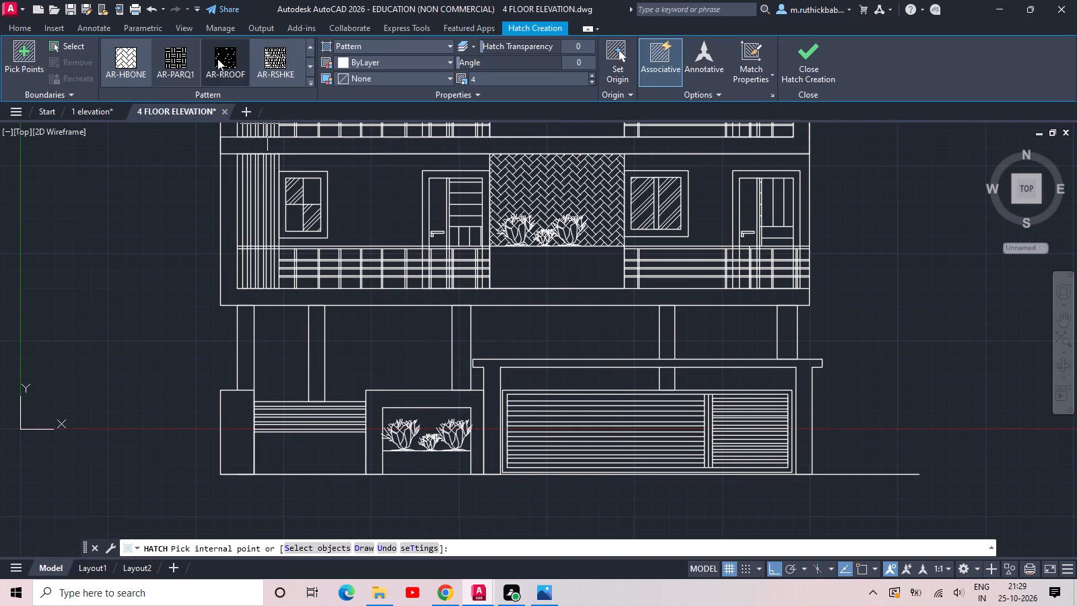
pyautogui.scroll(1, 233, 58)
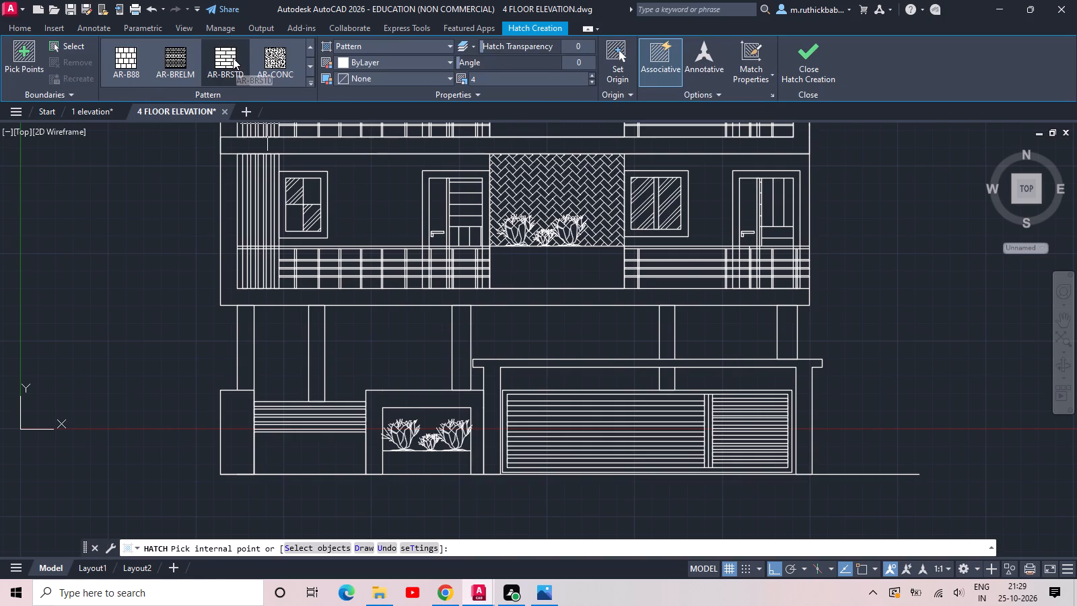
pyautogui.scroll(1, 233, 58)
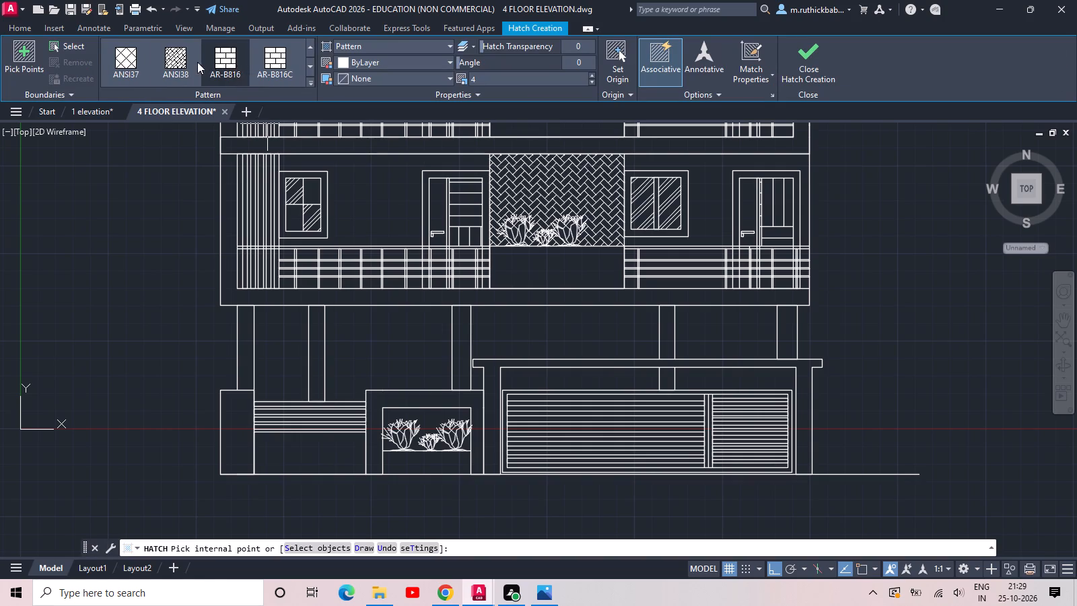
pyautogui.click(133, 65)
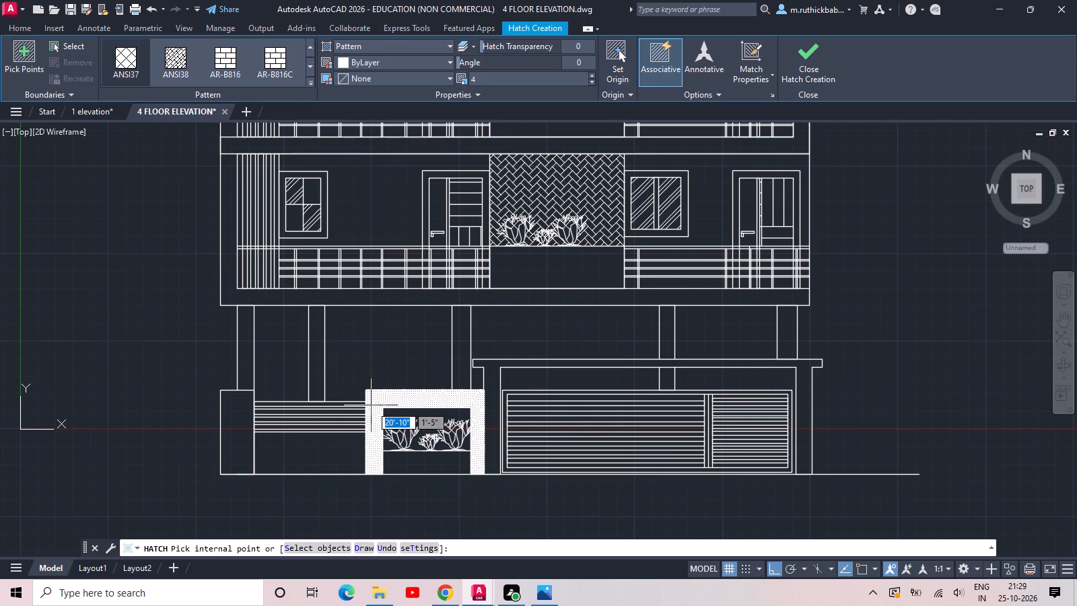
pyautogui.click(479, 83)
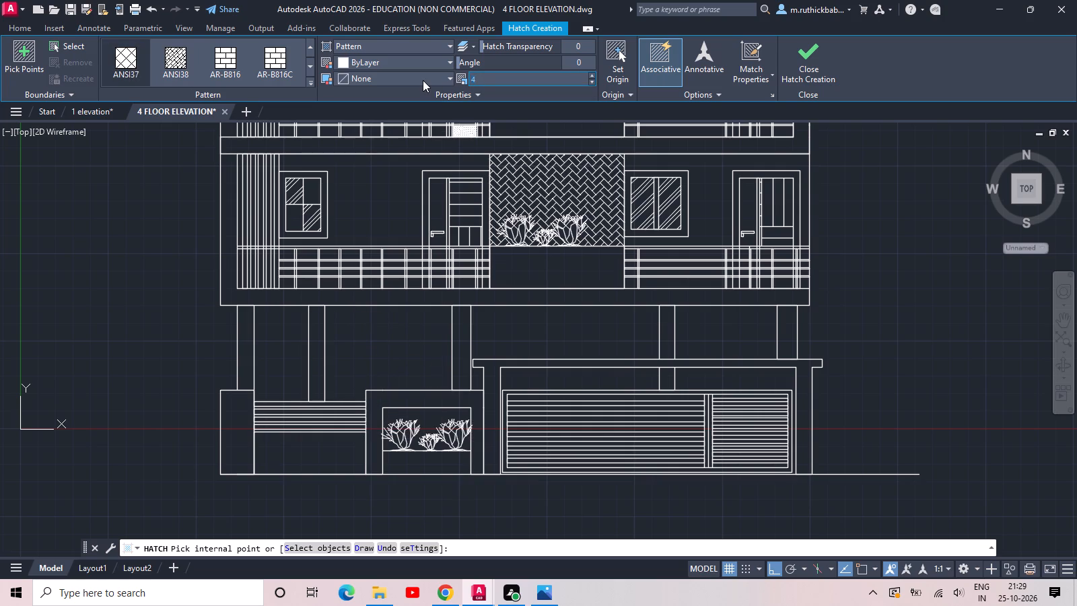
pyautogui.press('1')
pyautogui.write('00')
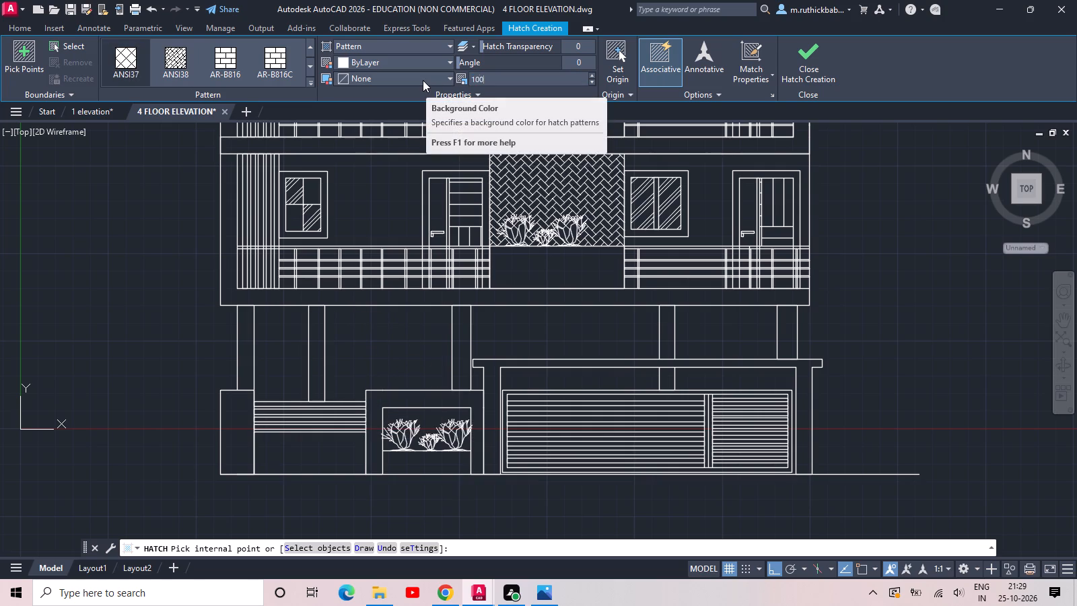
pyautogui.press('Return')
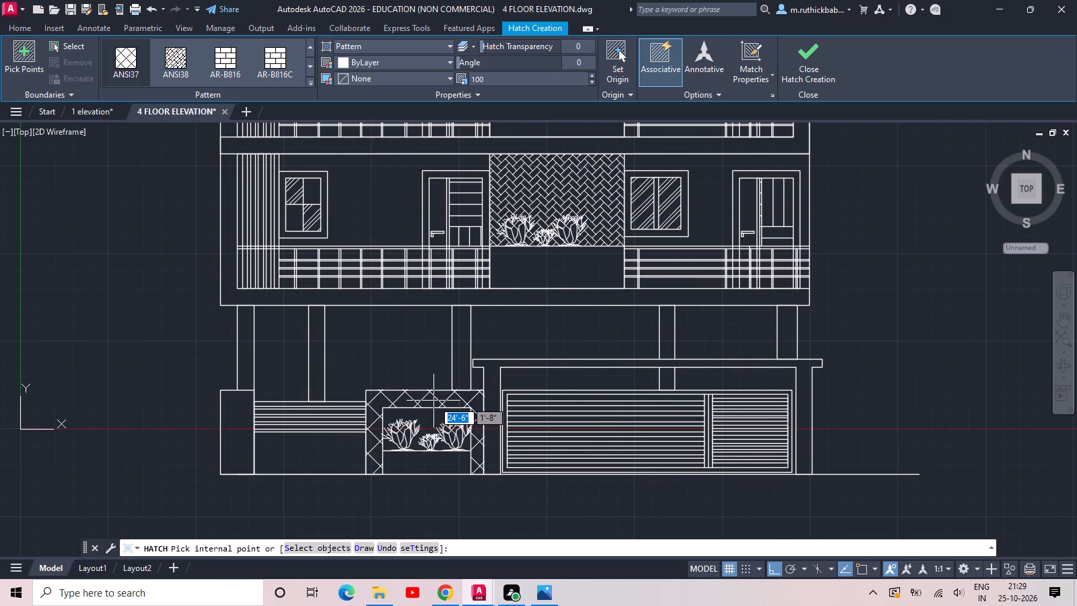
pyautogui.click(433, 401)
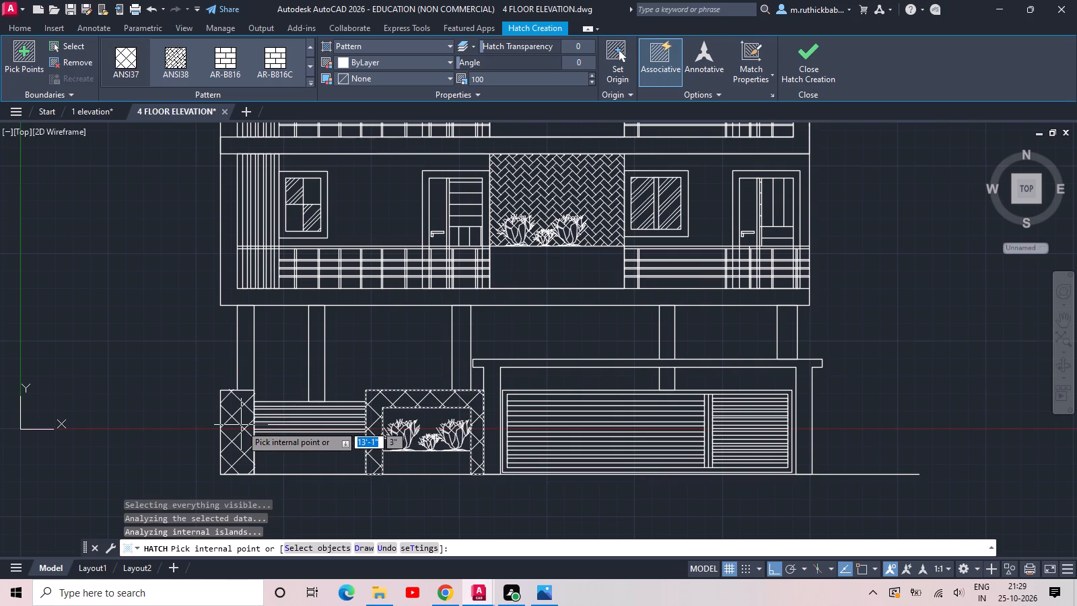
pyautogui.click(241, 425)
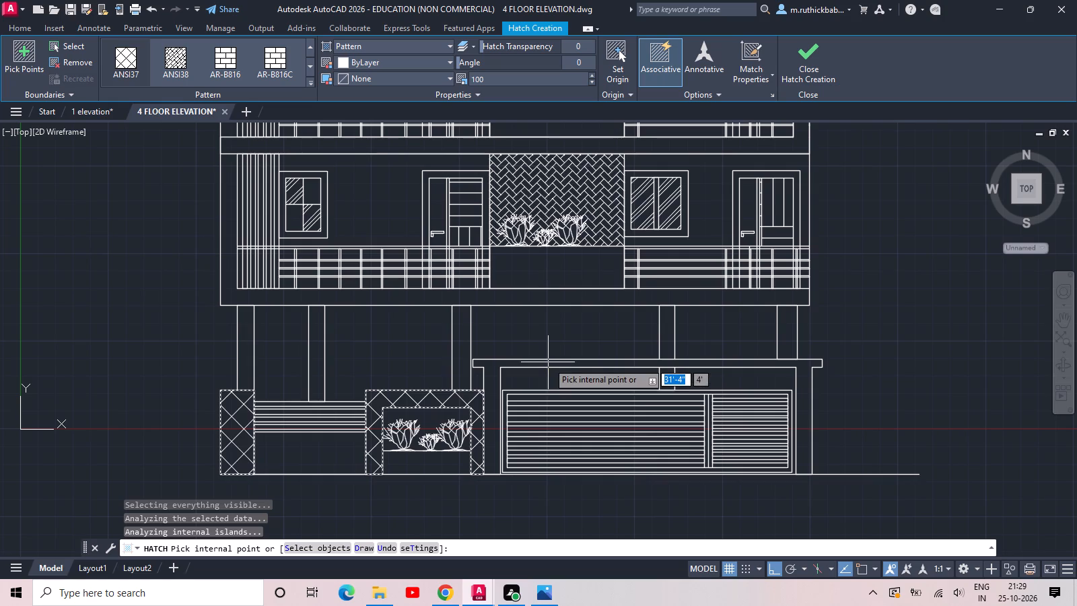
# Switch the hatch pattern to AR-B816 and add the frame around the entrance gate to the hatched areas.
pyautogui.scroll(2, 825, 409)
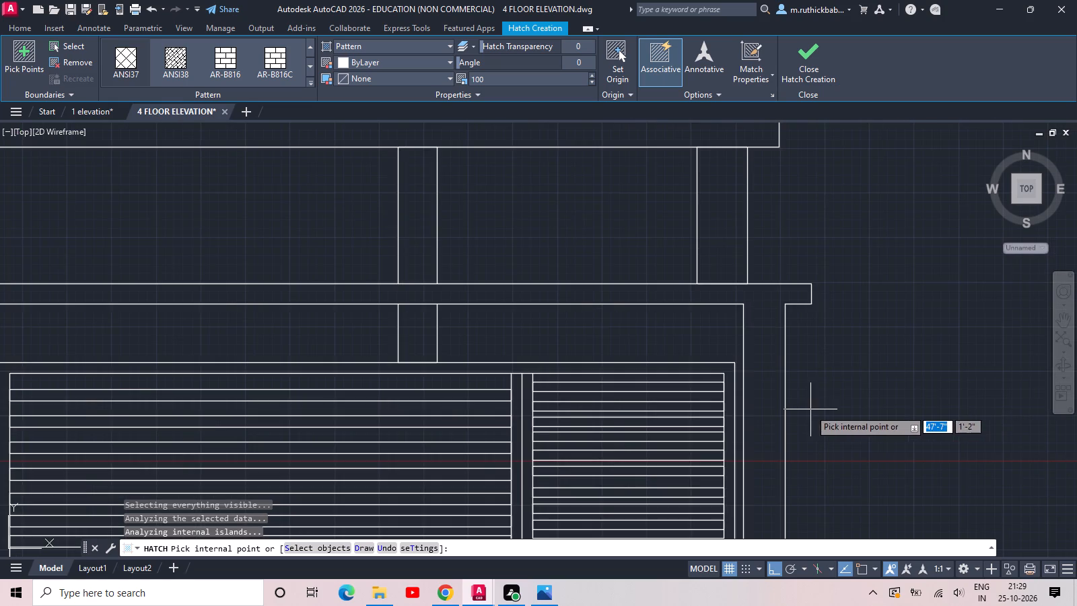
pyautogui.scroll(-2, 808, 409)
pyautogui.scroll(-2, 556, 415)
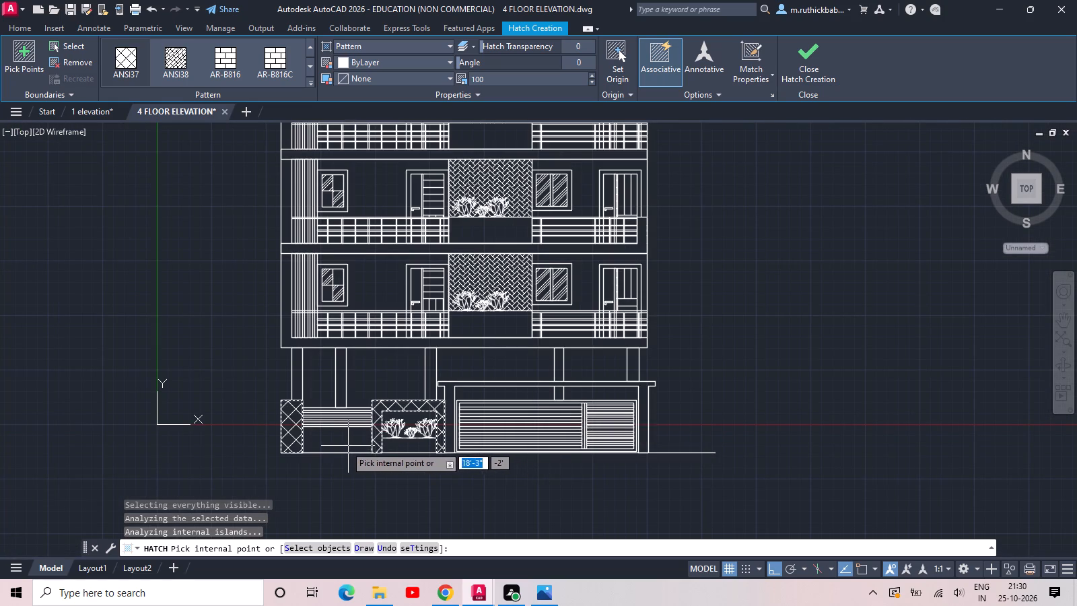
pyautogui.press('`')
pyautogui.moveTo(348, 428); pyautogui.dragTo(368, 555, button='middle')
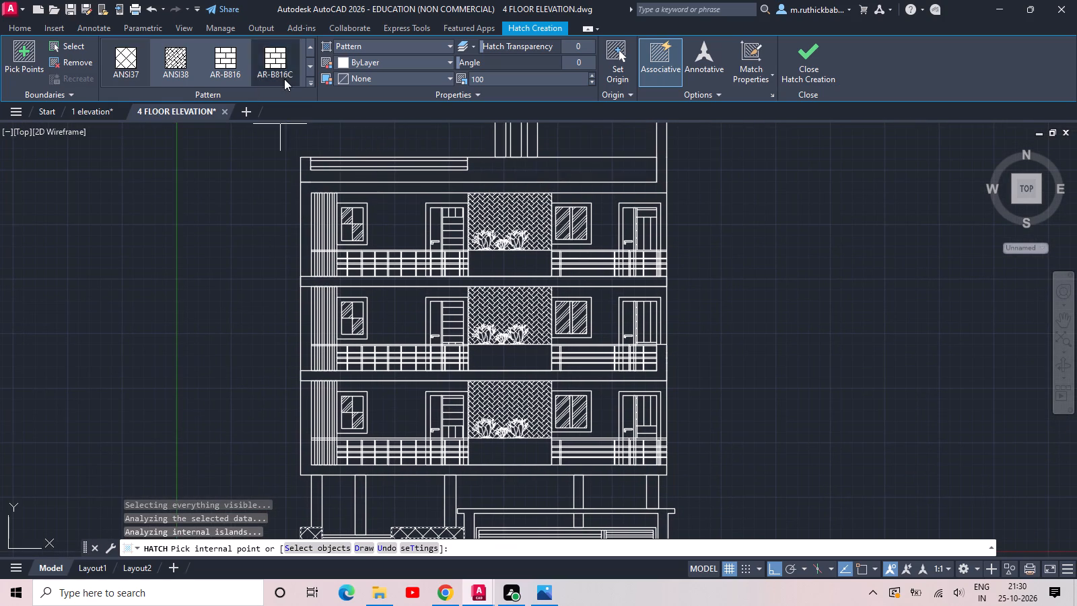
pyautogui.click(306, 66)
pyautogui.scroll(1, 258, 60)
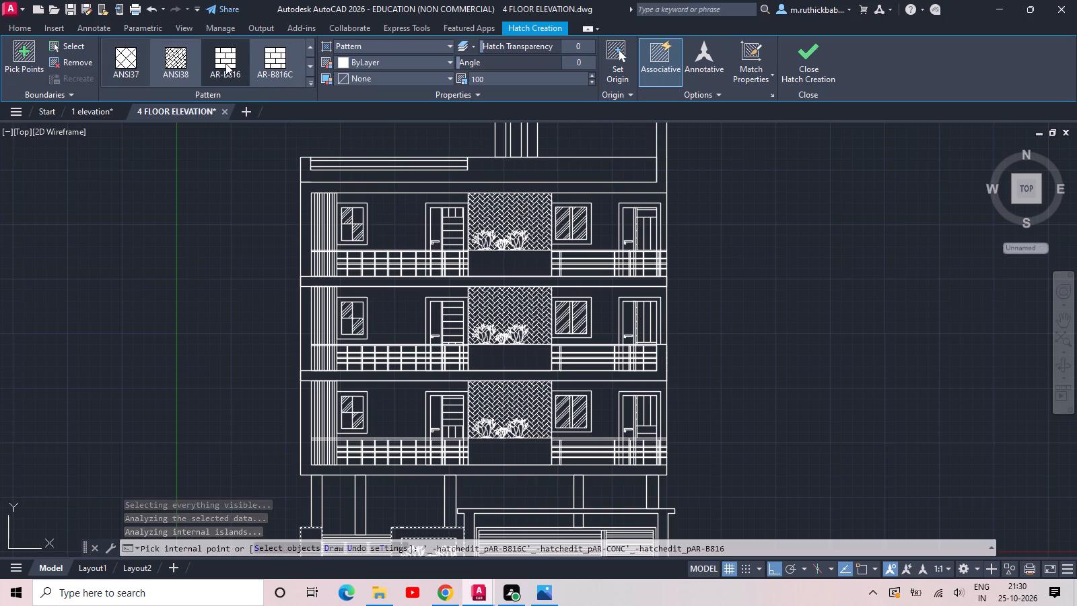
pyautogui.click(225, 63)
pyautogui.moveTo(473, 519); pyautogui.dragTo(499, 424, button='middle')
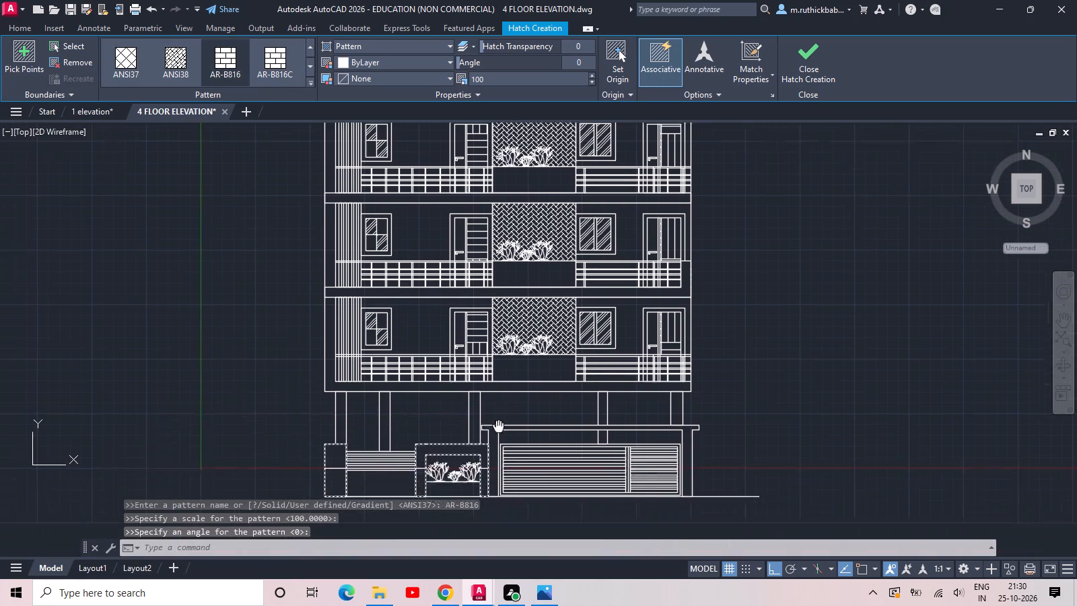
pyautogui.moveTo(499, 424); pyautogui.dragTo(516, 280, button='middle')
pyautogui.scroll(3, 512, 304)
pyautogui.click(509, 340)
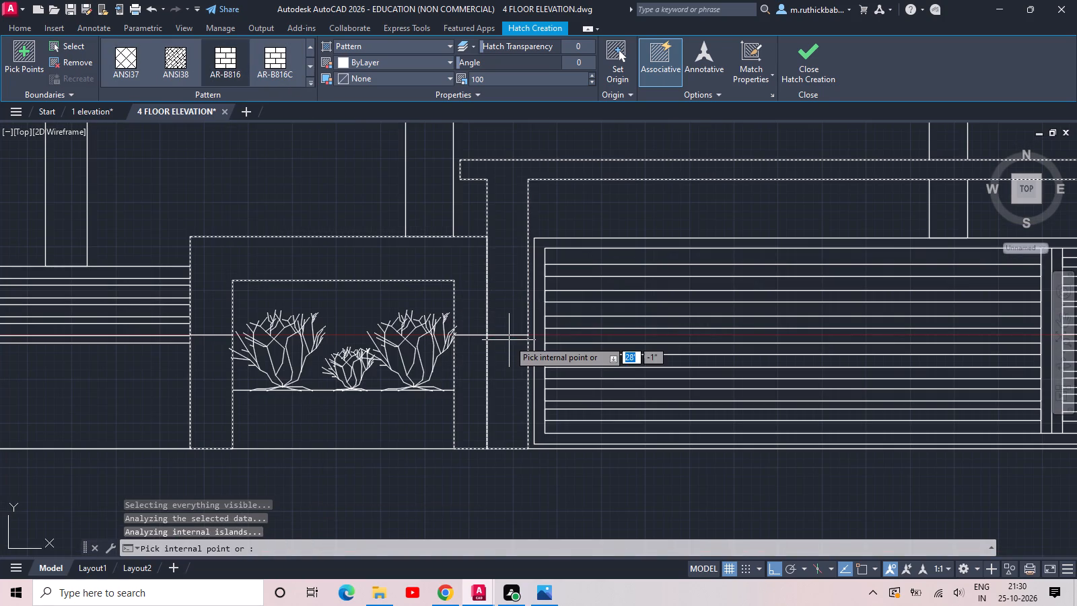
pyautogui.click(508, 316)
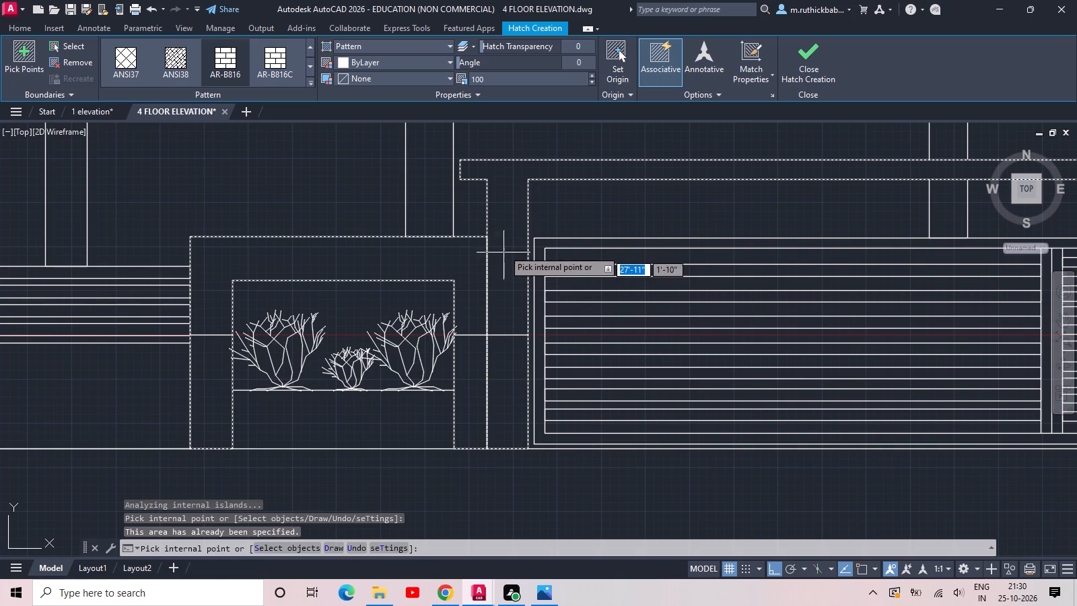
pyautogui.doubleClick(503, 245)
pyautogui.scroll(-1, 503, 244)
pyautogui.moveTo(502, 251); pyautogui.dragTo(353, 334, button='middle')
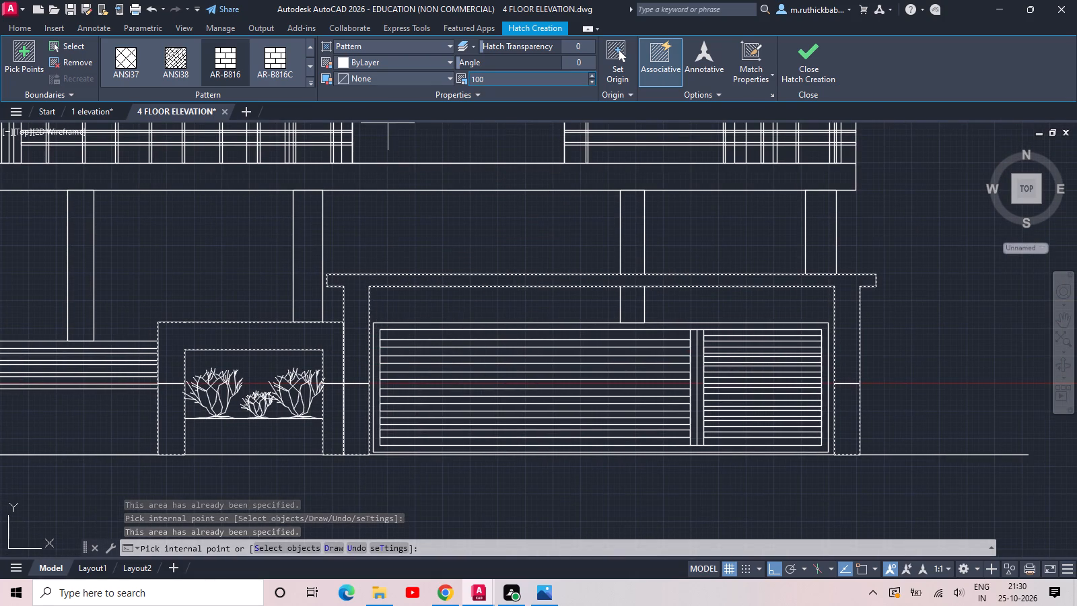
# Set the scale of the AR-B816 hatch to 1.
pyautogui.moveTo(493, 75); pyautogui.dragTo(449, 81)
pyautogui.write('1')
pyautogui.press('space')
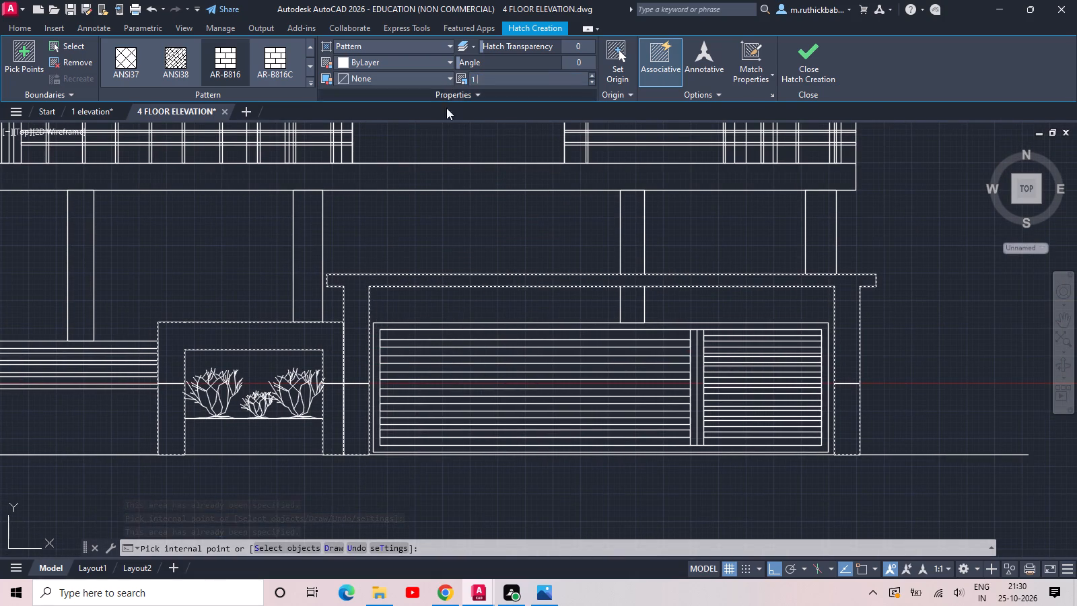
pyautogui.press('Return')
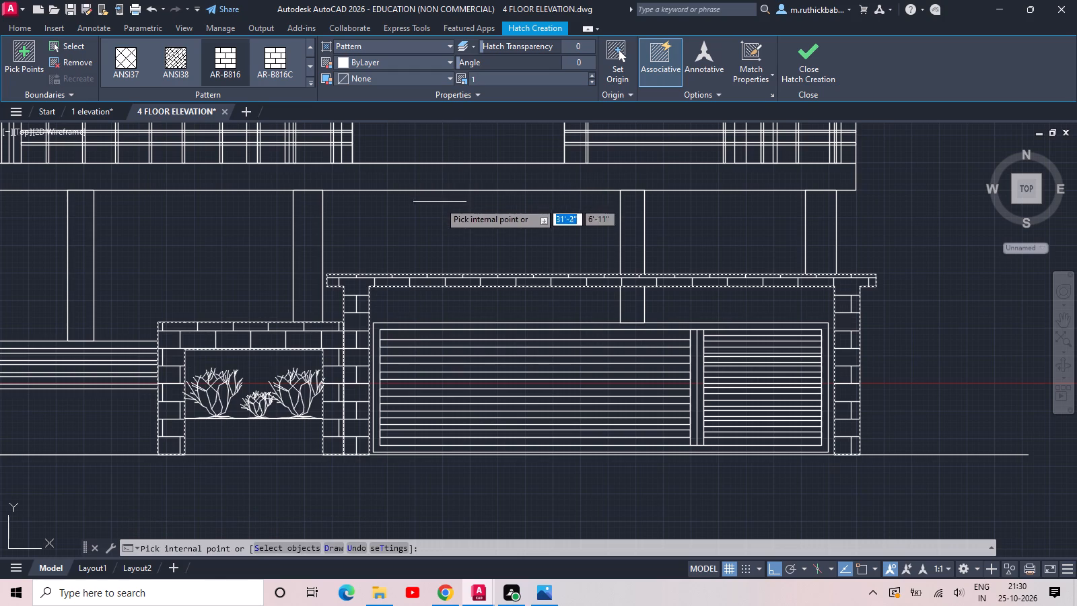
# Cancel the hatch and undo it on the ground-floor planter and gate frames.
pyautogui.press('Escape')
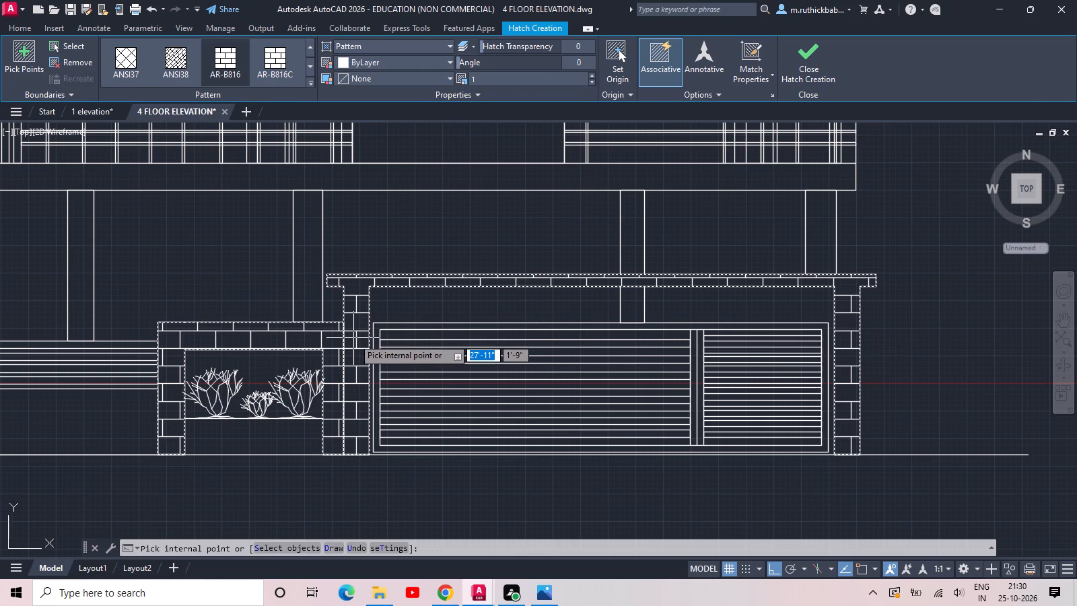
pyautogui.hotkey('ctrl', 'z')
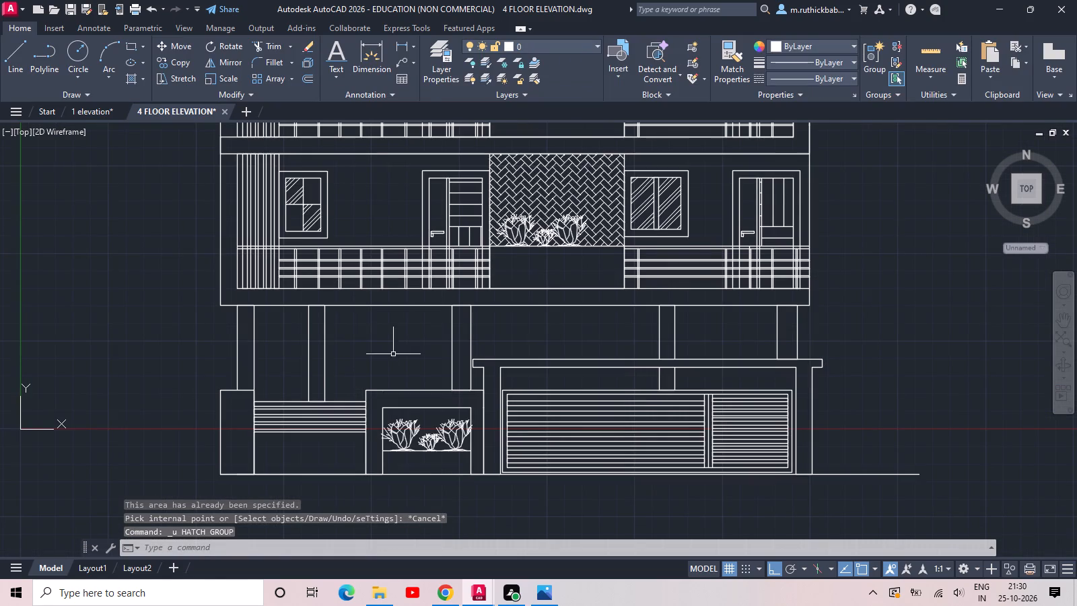
# Hatch the ground-floor boundary pillar and the frame around the planter with the GRAVEL pattern at scale 100.
pyautogui.click(136, 80)
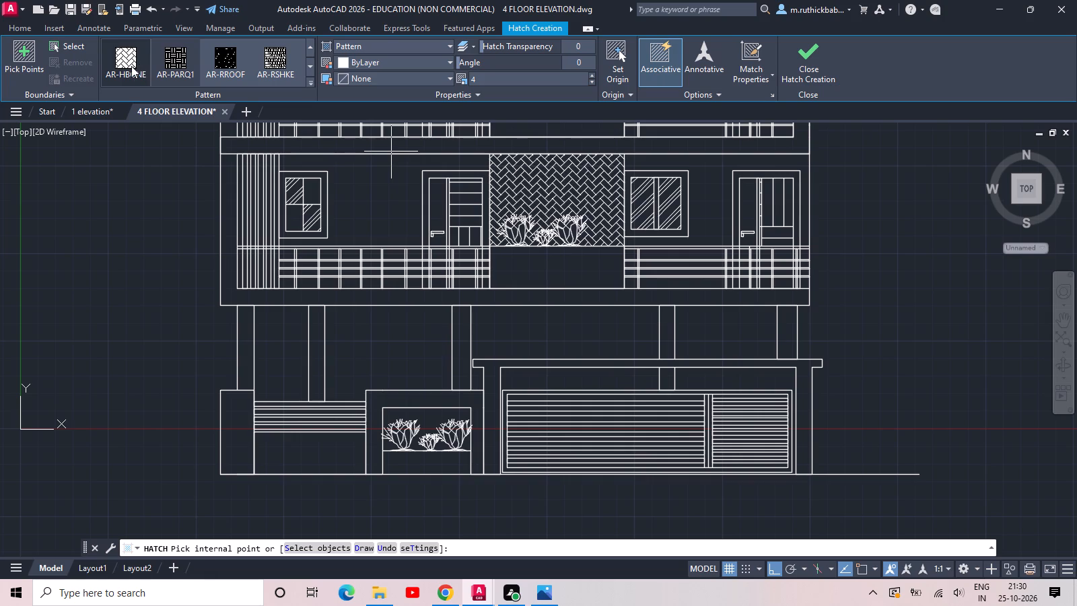
pyautogui.scroll(-1, 131, 66)
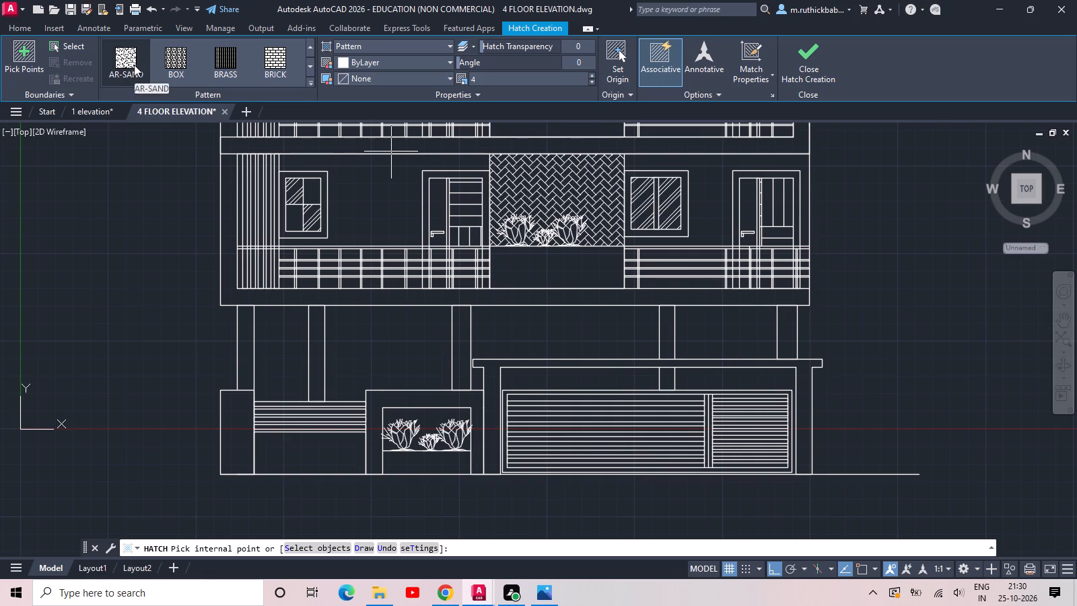
pyautogui.scroll(-2, 135, 65)
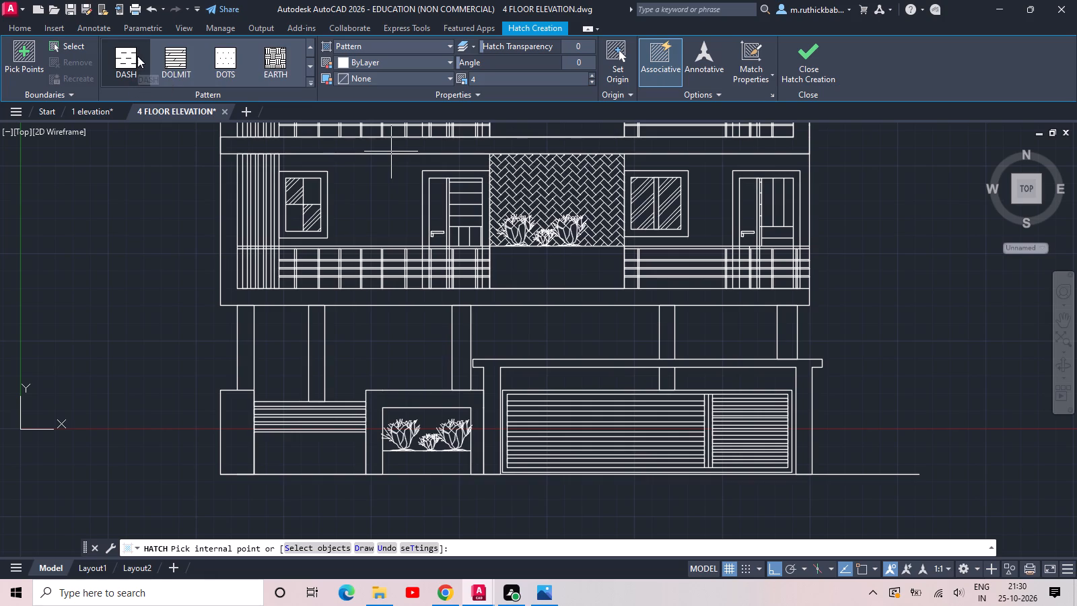
pyautogui.scroll(-2, 144, 56)
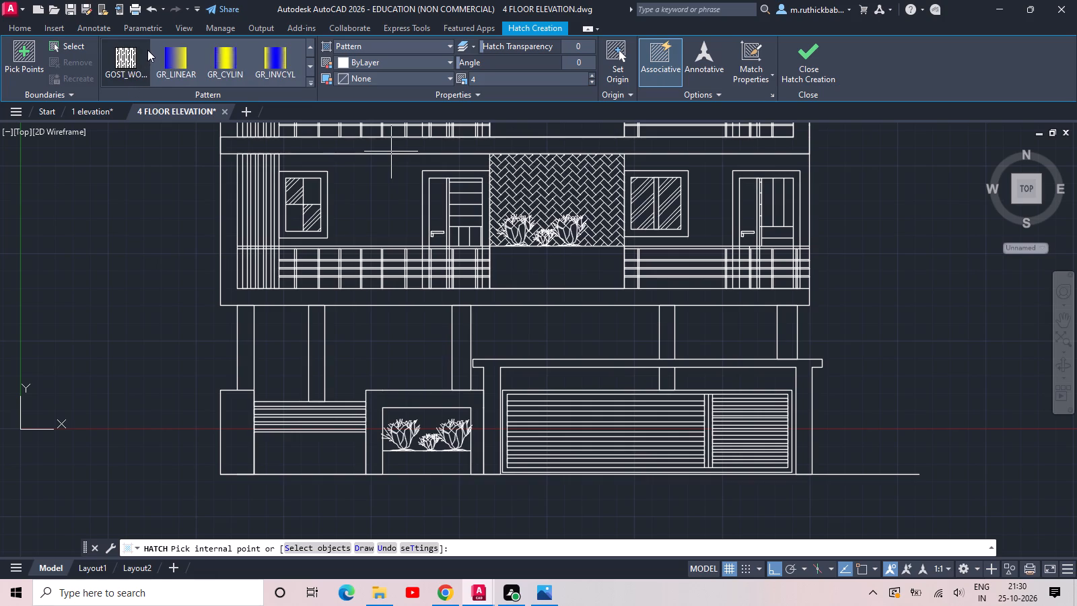
pyautogui.scroll(-3, 149, 51)
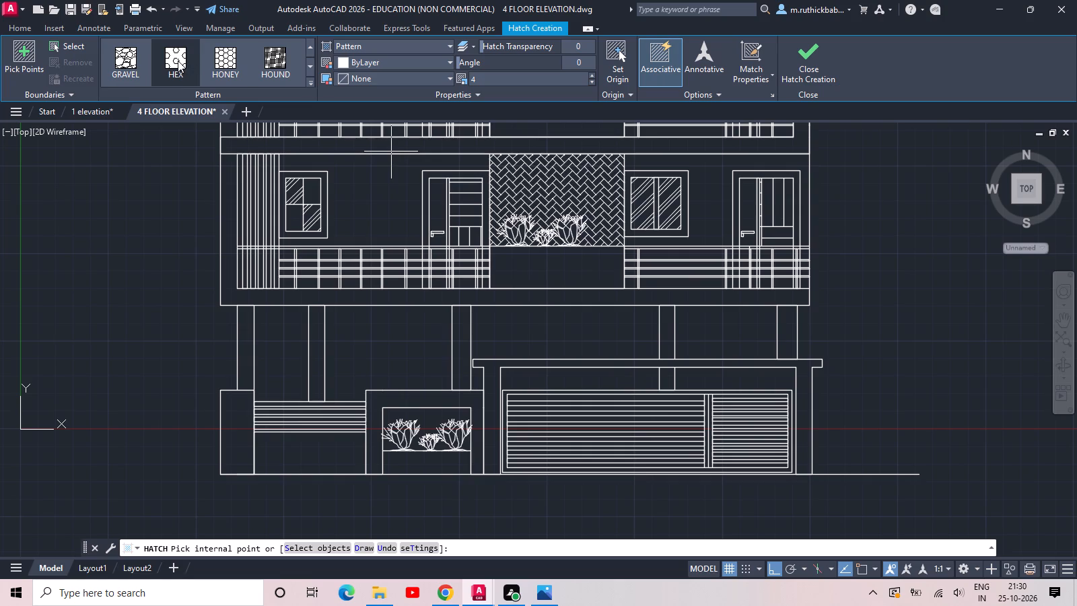
pyautogui.click(126, 63)
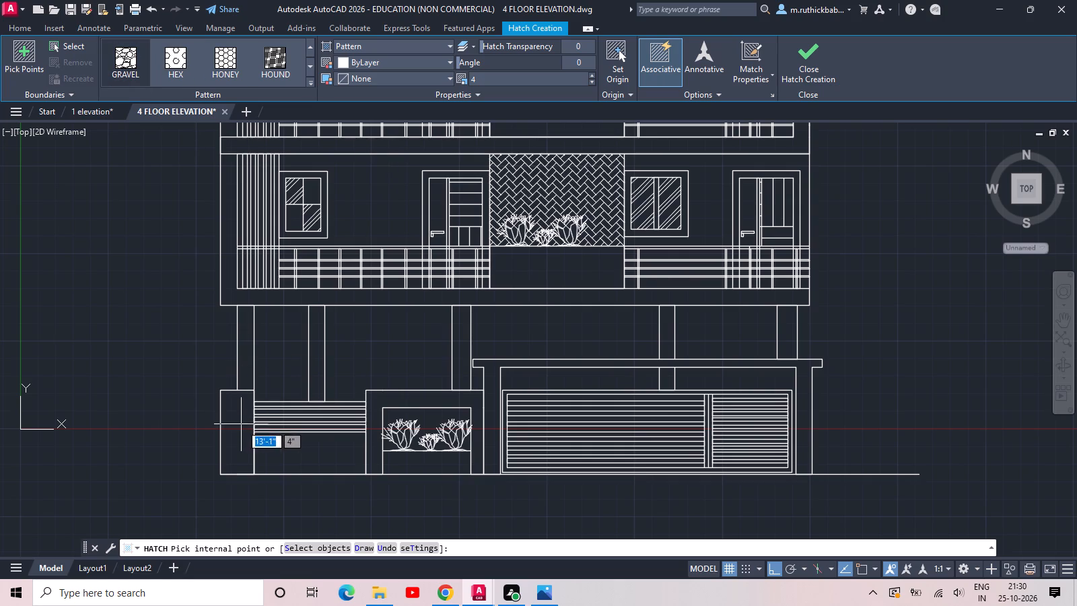
pyautogui.click(483, 73)
pyautogui.click(483, 76)
pyautogui.write('100')
pyautogui.press('Return')
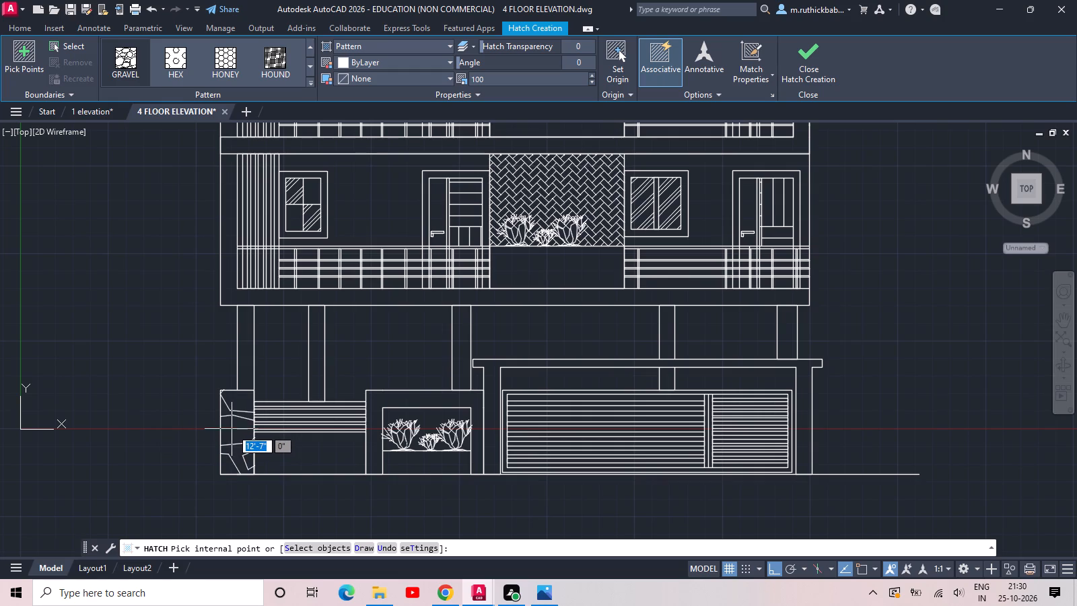
pyautogui.click(232, 429)
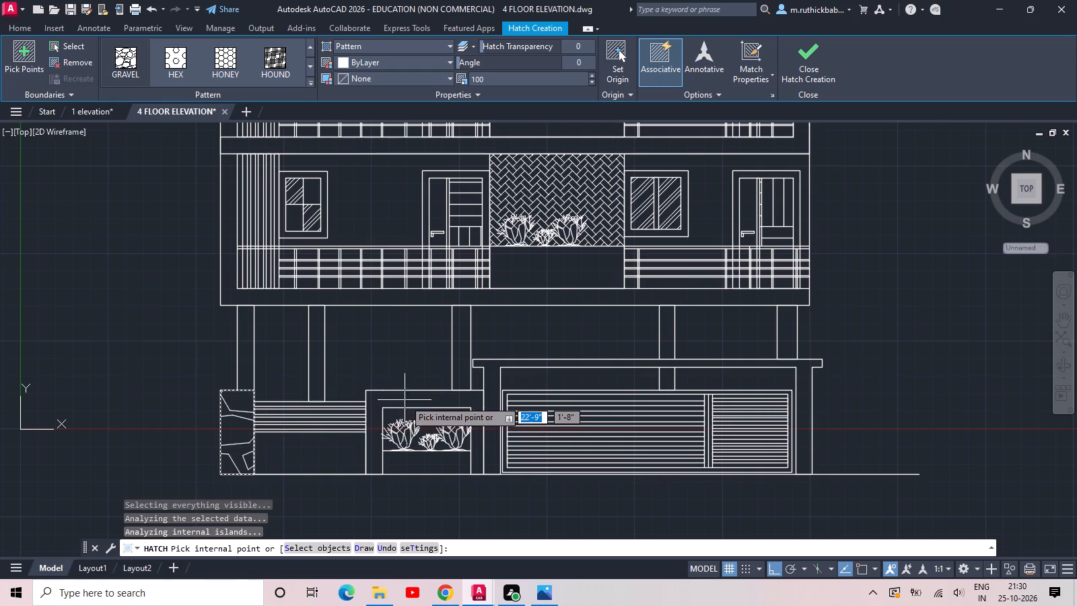
pyautogui.click(405, 398)
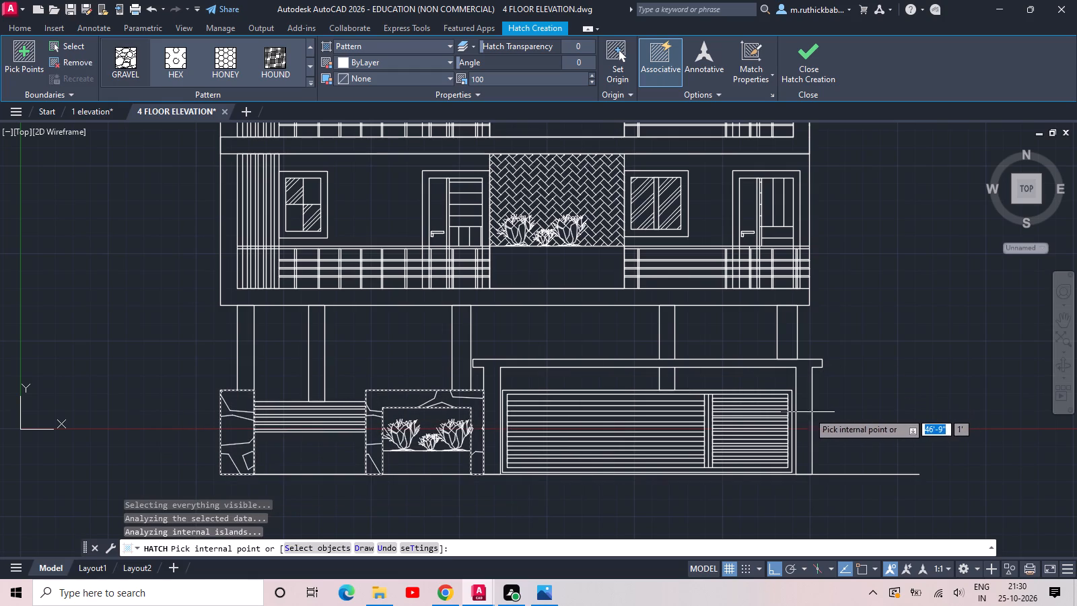
# Add the central balcony panels below the plants on all three upper floors to the GRAVEL hatch at scale 100.
pyautogui.moveTo(766, 329); pyautogui.dragTo(771, 476, button='middle')
pyautogui.click(588, 421)
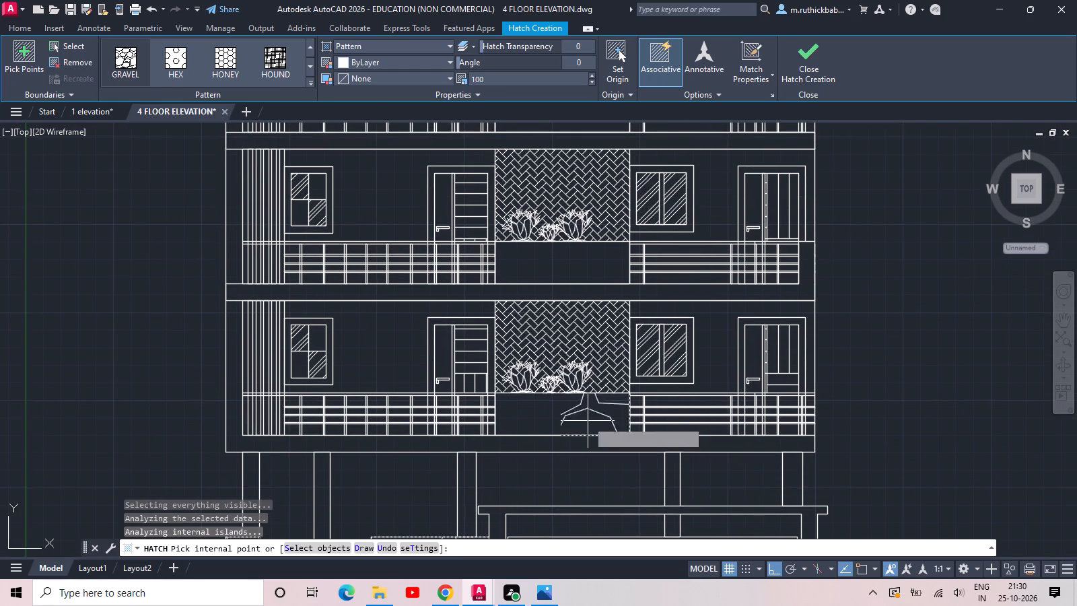
pyautogui.click(574, 267)
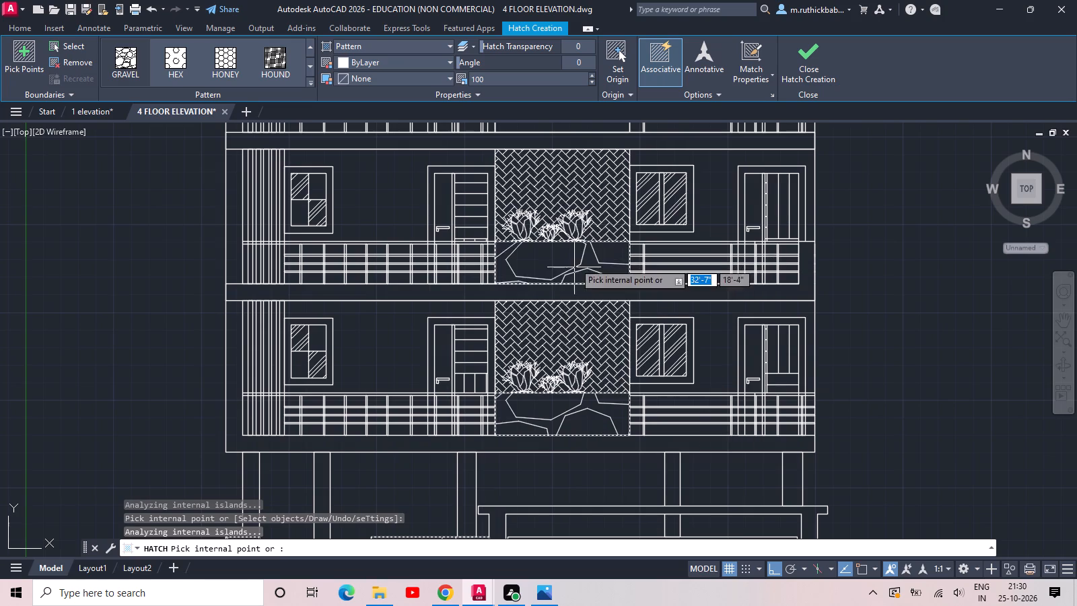
pyautogui.moveTo(574, 261); pyautogui.dragTo(591, 393, button='middle')
pyautogui.click(588, 249)
# Add the rooftop parapet wall above the top floor to the GRAVEL hatch.
pyautogui.scroll(-3, 580, 244)
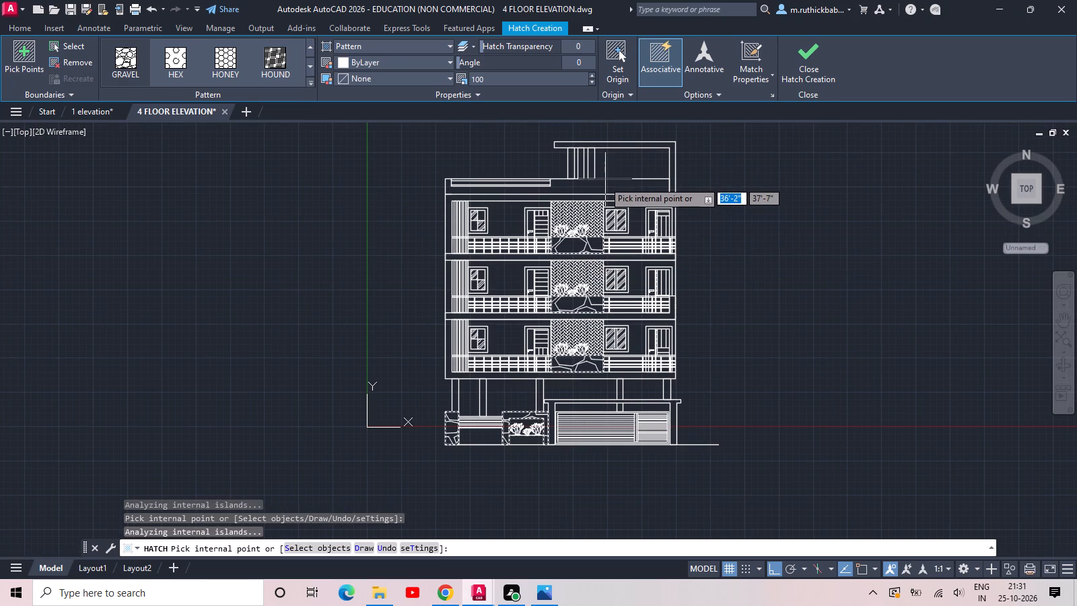
pyautogui.click(602, 185)
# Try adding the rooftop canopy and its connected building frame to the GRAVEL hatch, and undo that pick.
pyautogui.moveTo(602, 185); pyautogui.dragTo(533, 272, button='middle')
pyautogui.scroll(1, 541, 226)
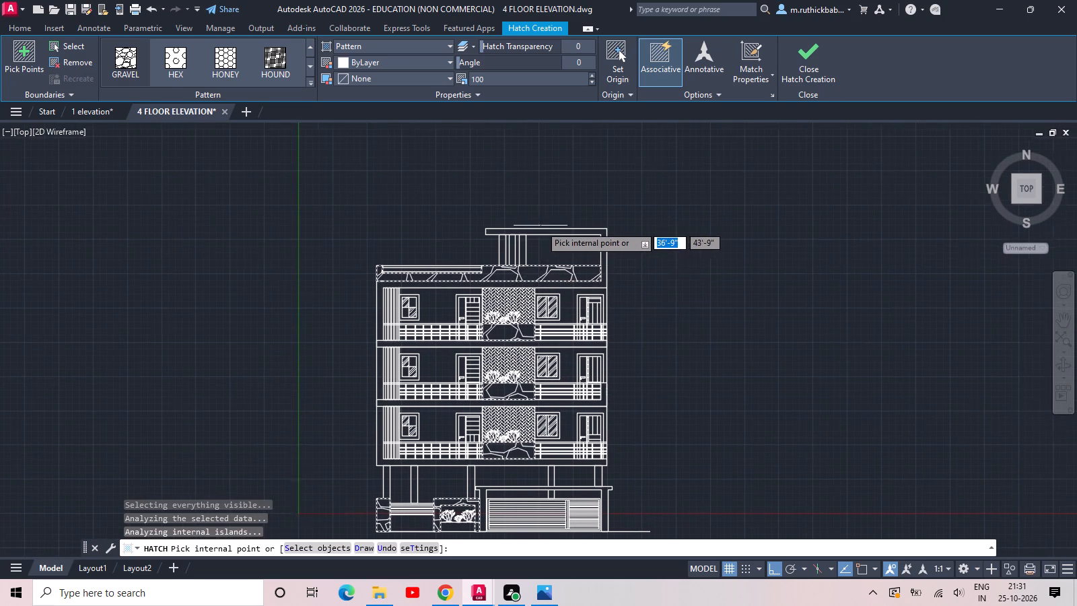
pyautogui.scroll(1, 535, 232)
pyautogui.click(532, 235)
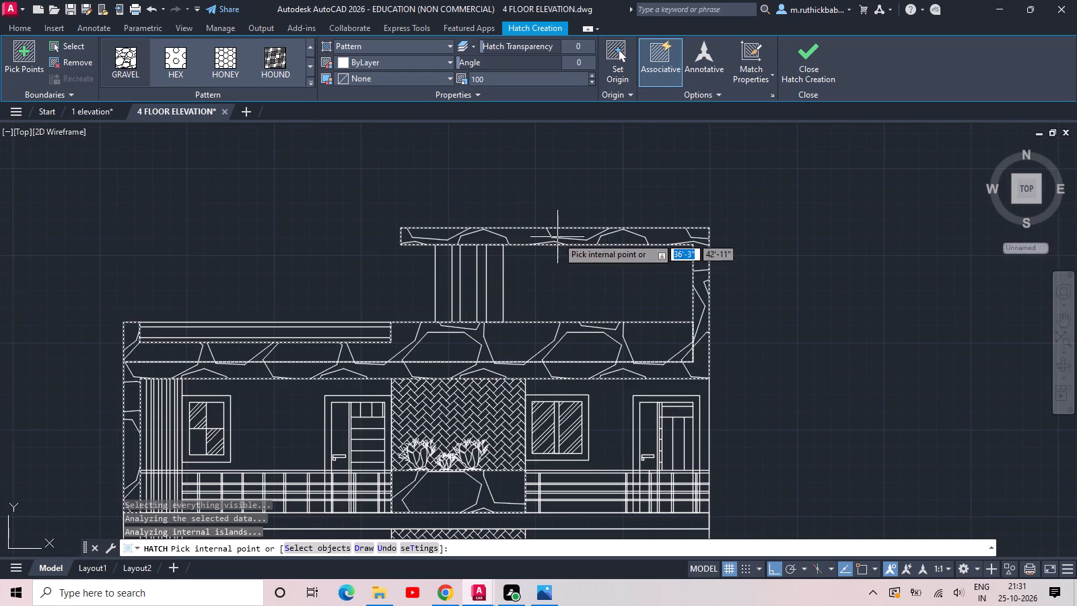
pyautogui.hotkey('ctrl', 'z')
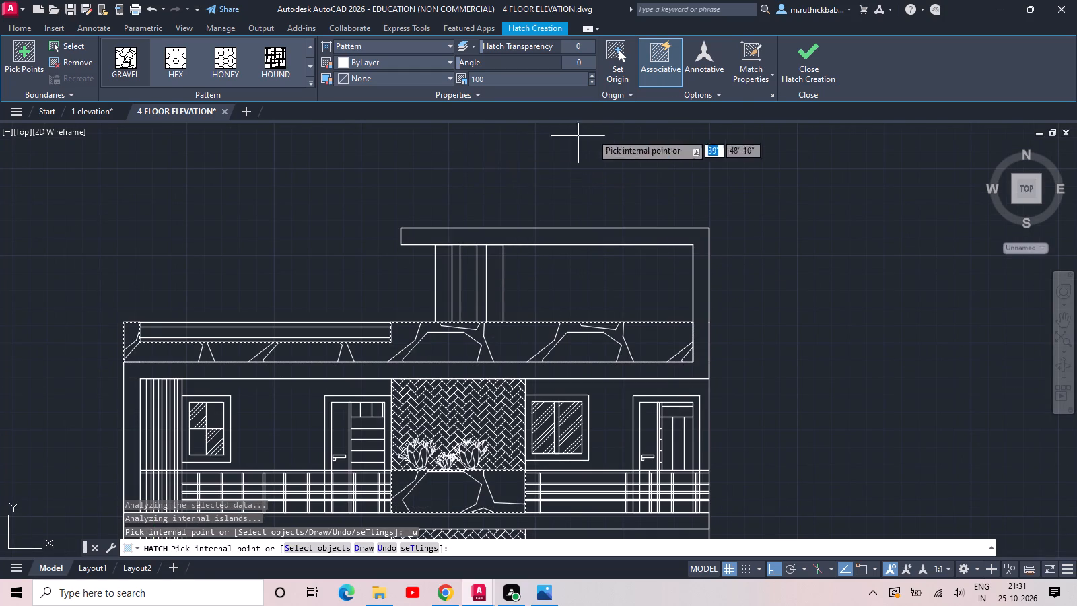
# Finish the GRAVEL hatch, keeping the selected areas.
pyautogui.click(804, 61)
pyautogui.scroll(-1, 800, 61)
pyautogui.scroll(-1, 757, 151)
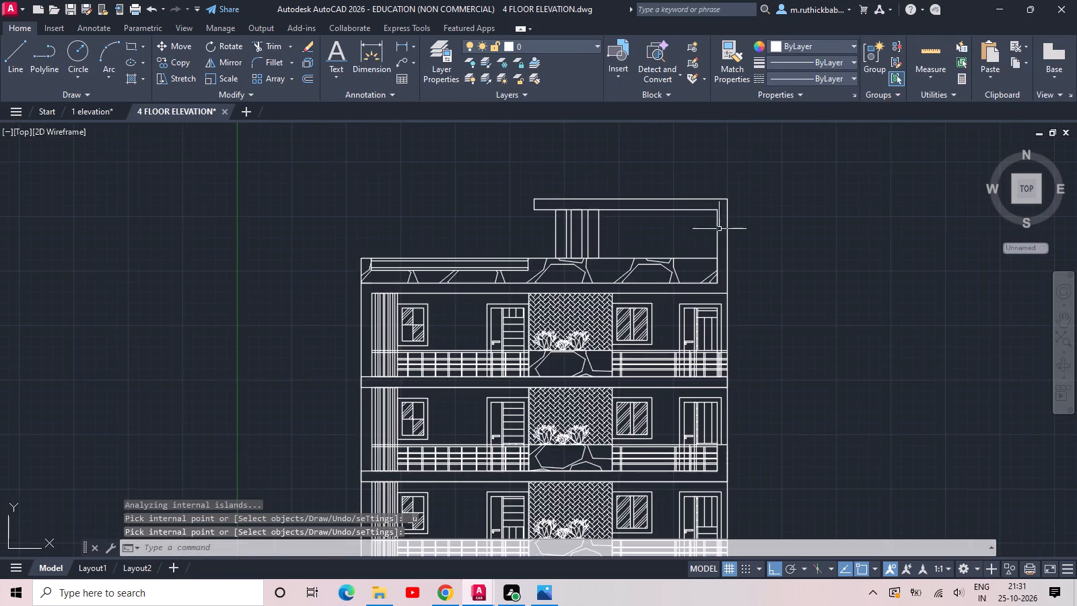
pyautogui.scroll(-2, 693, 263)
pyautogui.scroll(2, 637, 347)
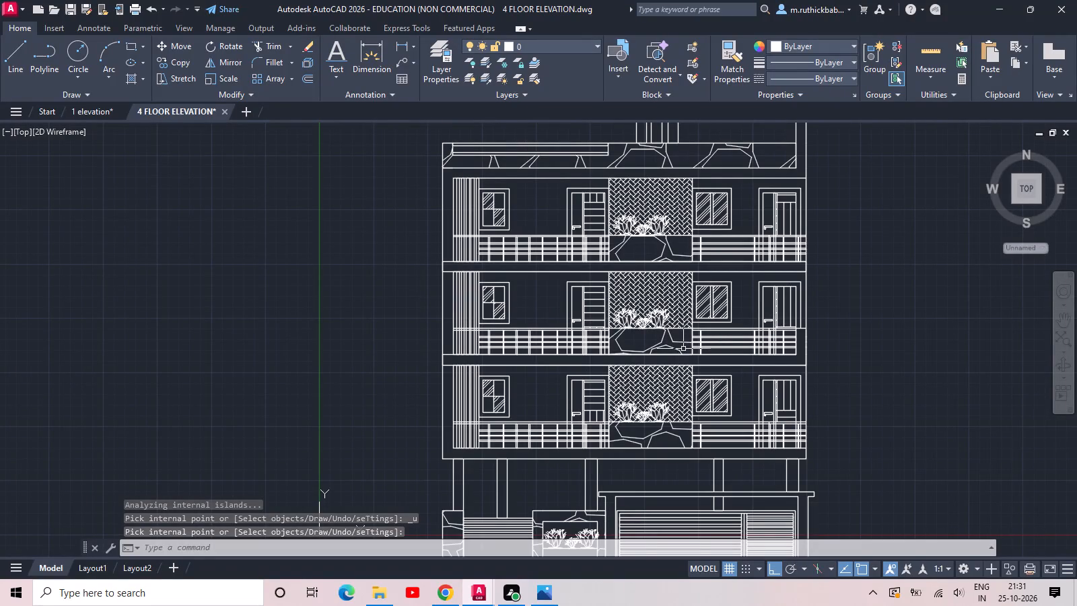
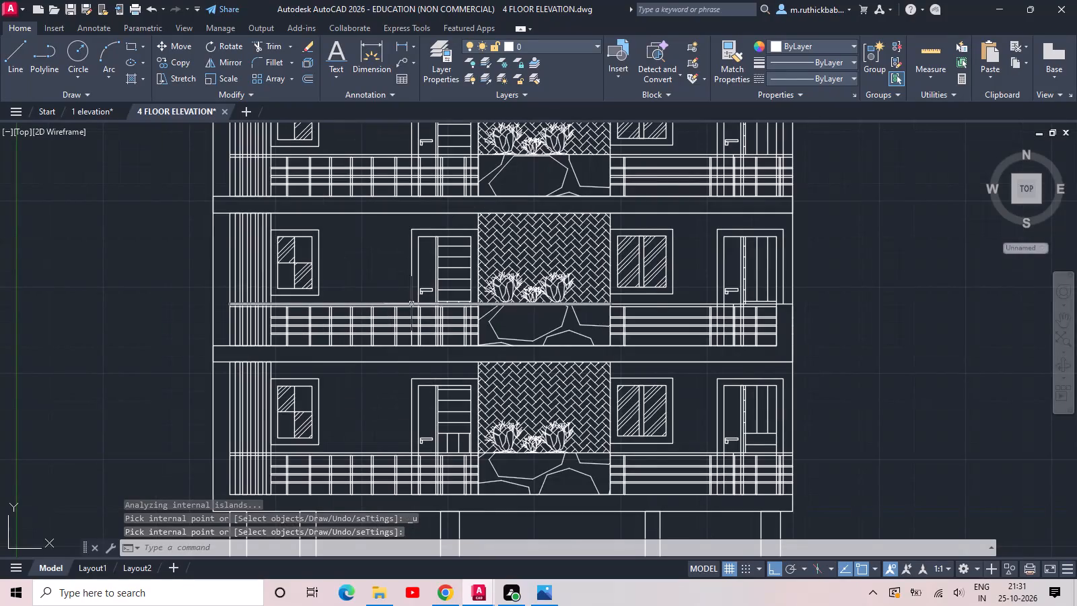
# Erase the rails and all balusters of the left balcony railing on the middle upper floor.
pyautogui.moveTo(411, 304); pyautogui.dragTo(541, 288, button='middle')
pyautogui.scroll(2, 541, 288)
pyautogui.click(508, 234)
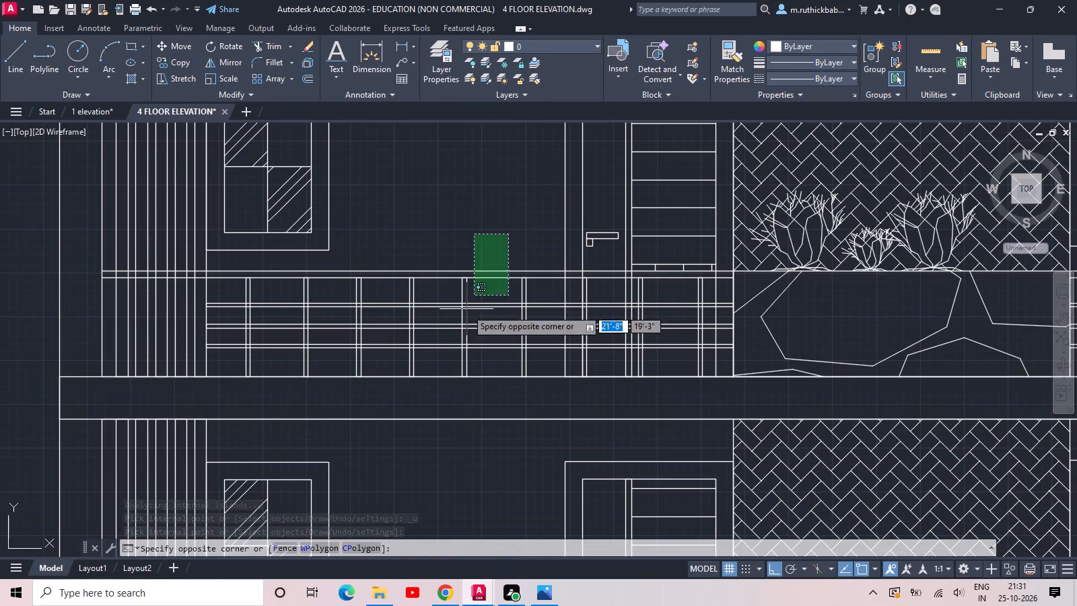
pyautogui.click(383, 357)
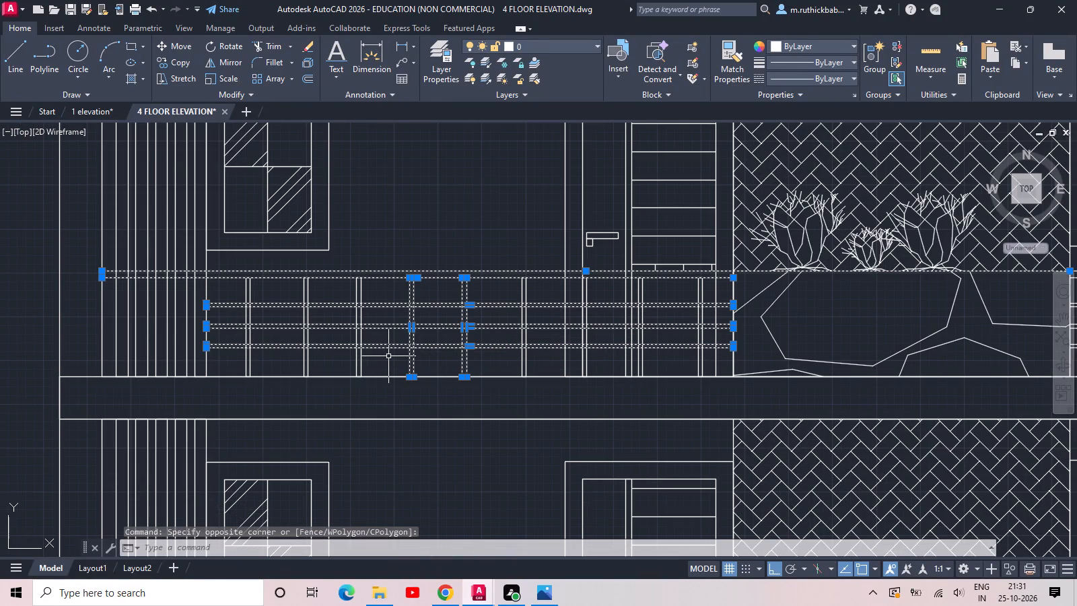
pyautogui.press('Delete')
pyautogui.click(707, 300)
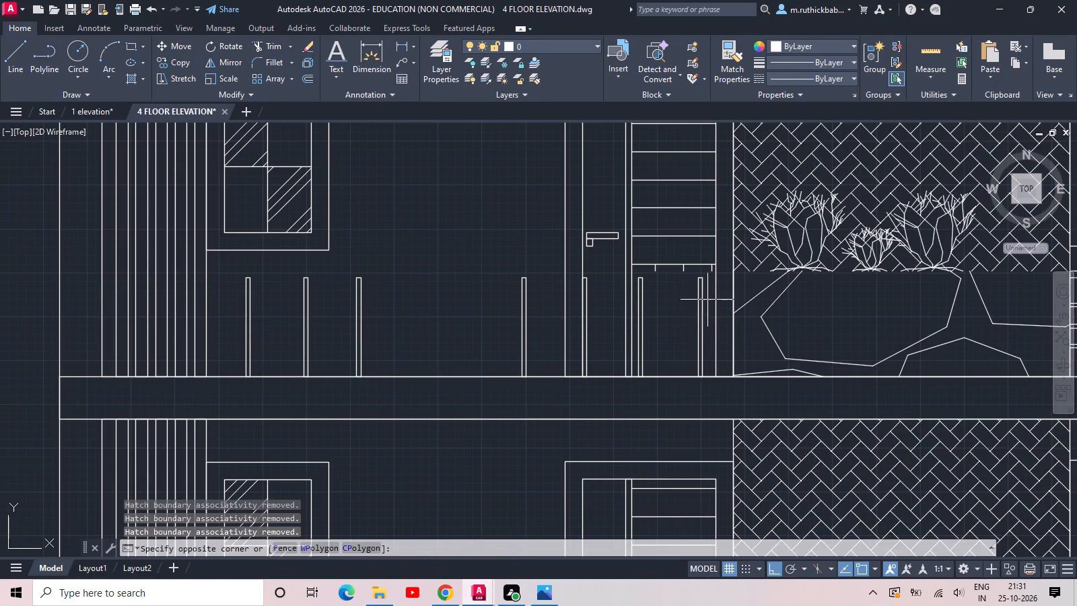
pyautogui.click(634, 335)
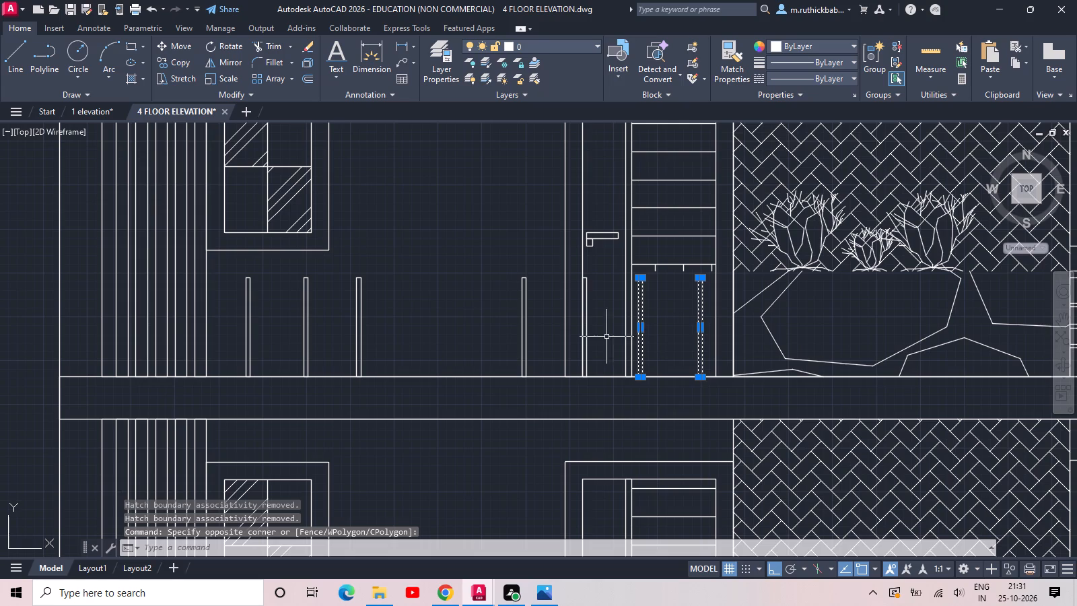
pyautogui.click(584, 330)
pyautogui.click(532, 328)
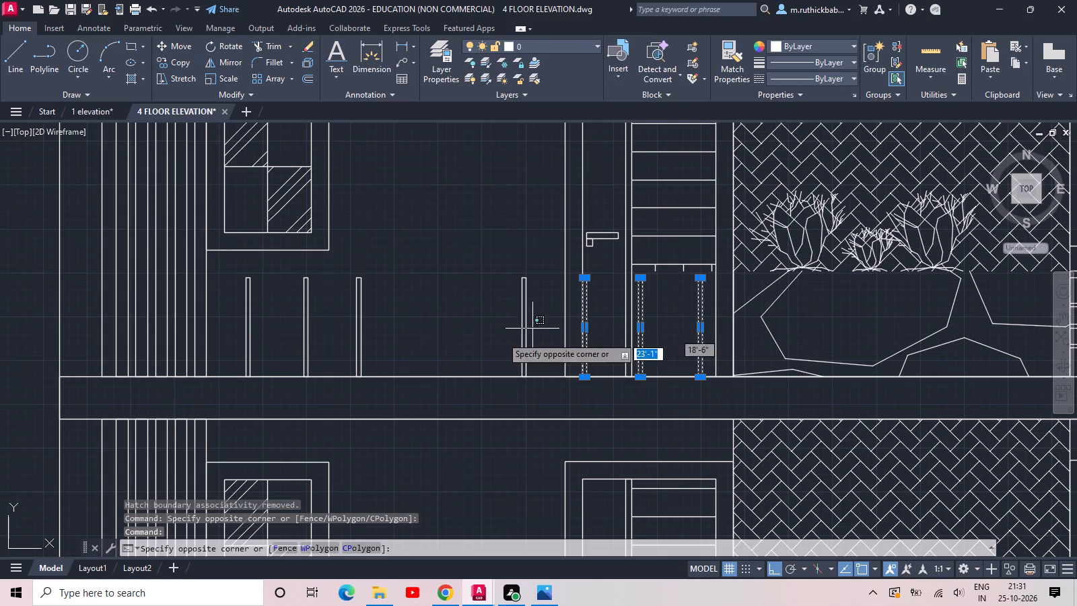
pyautogui.click(230, 339)
pyautogui.press('Delete')
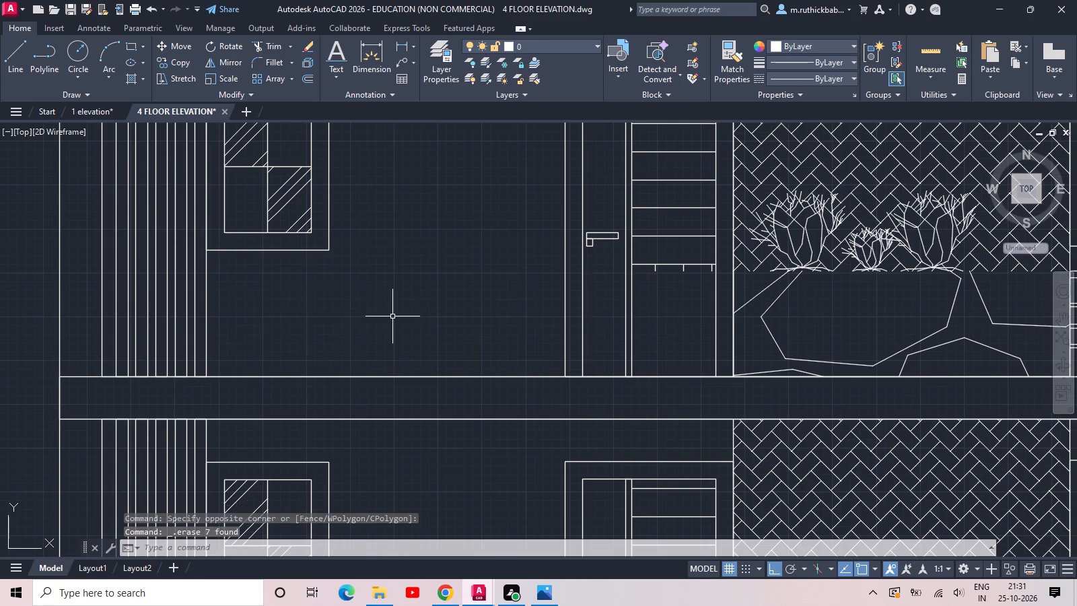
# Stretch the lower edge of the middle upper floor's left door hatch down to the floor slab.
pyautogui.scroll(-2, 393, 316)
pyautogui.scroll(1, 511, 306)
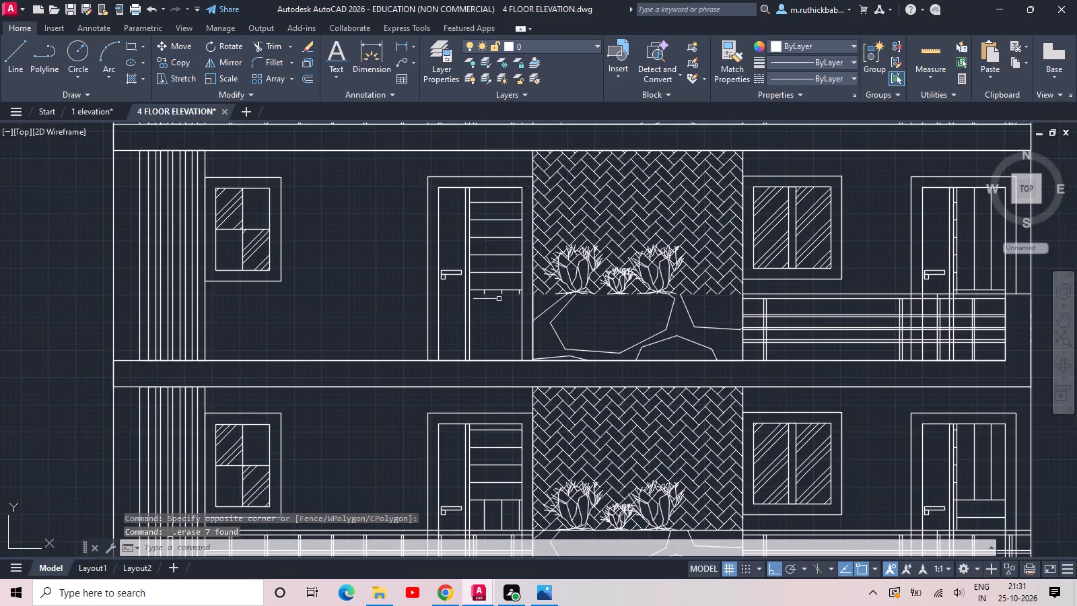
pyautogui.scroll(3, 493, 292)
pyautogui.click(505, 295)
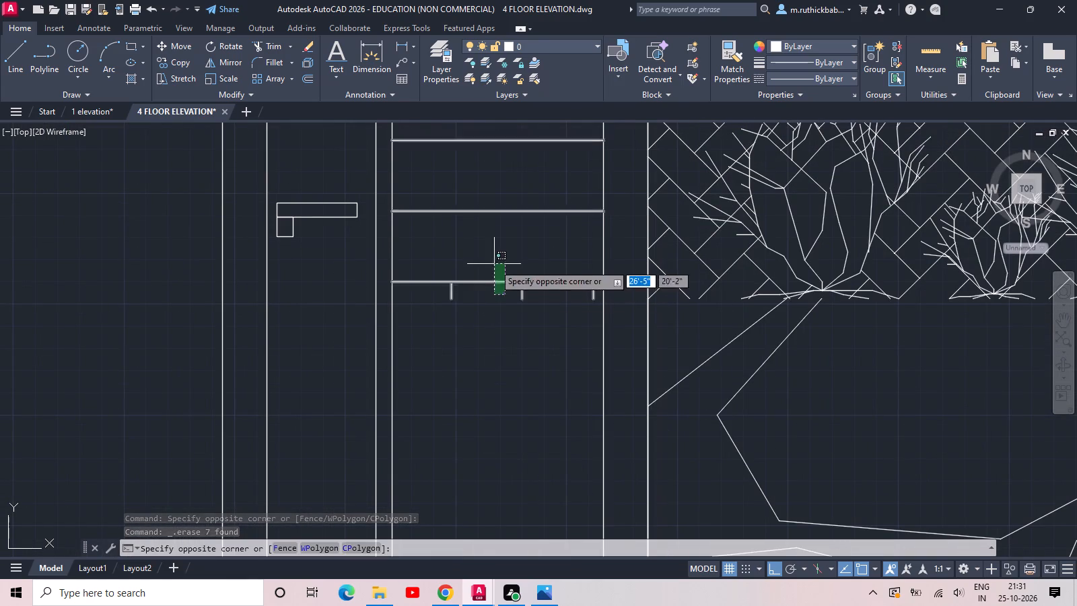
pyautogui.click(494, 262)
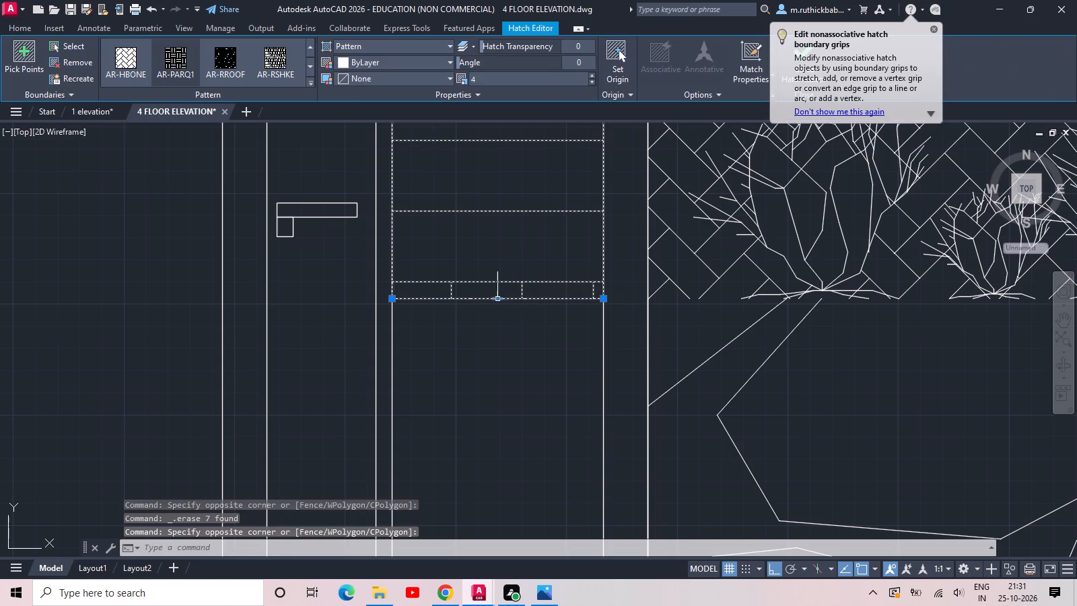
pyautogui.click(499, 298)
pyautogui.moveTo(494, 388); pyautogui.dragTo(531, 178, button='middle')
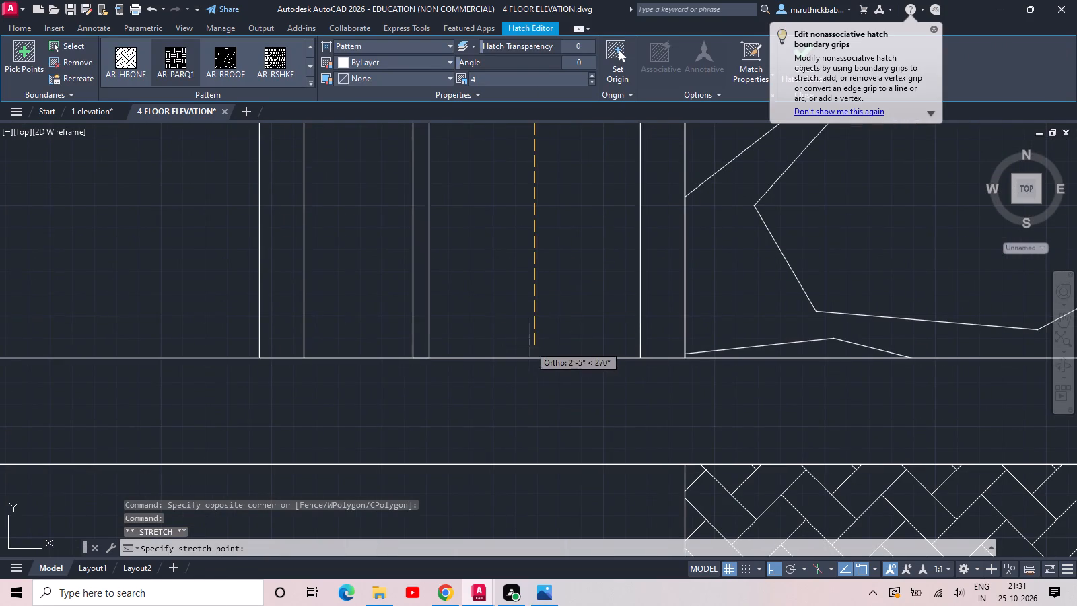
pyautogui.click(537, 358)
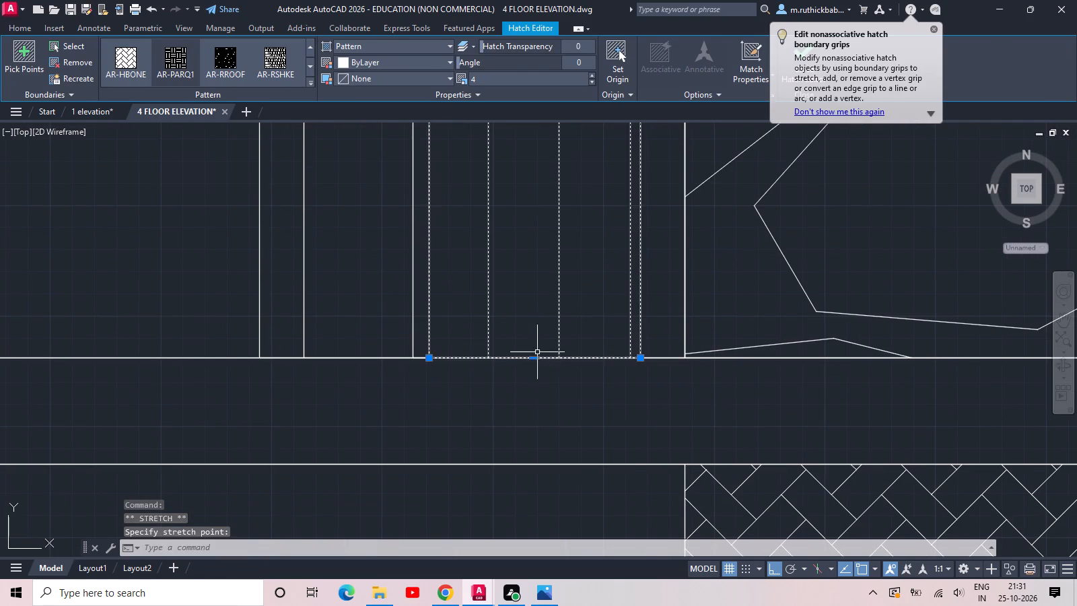
# Erase the lowest upper floor's left balcony rails and the balusters left of the door, together with the selected door hatch.
pyautogui.scroll(-3, 537, 352)
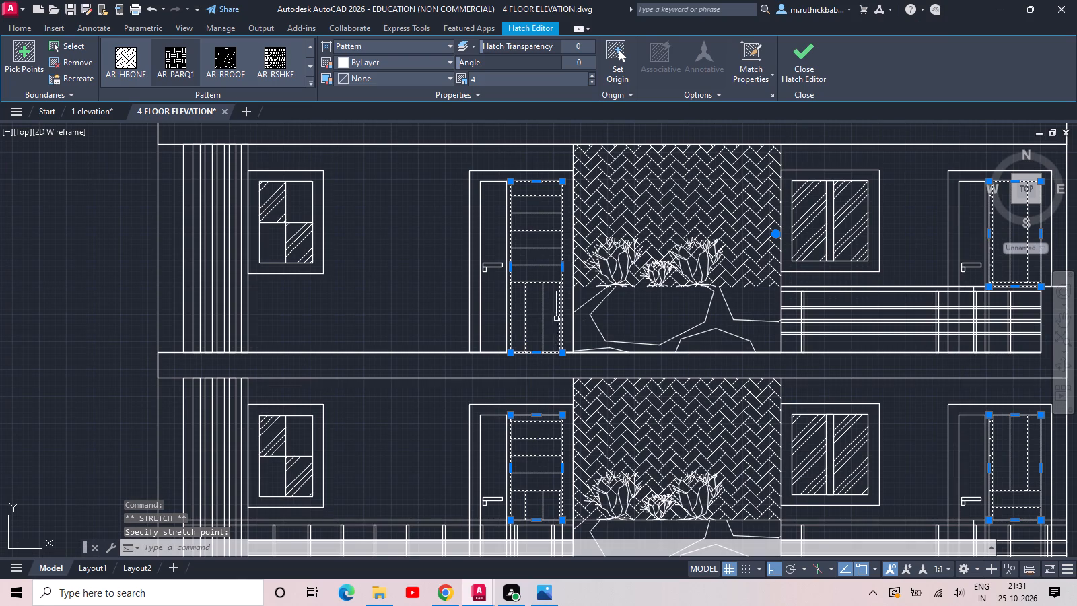
pyautogui.moveTo(547, 332); pyautogui.dragTo(546, 147, button='middle')
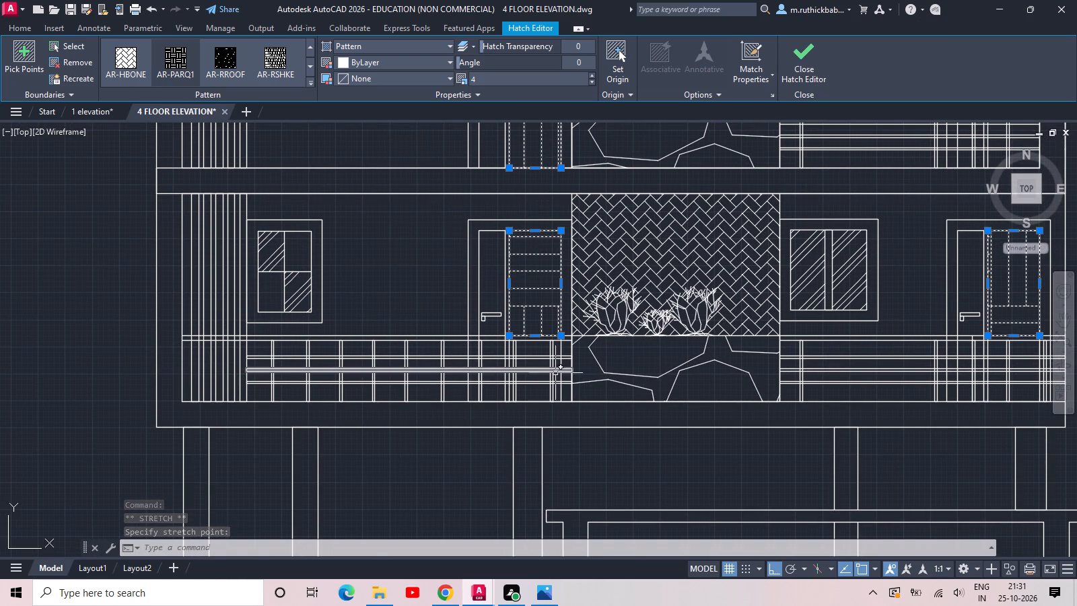
pyautogui.click(567, 378)
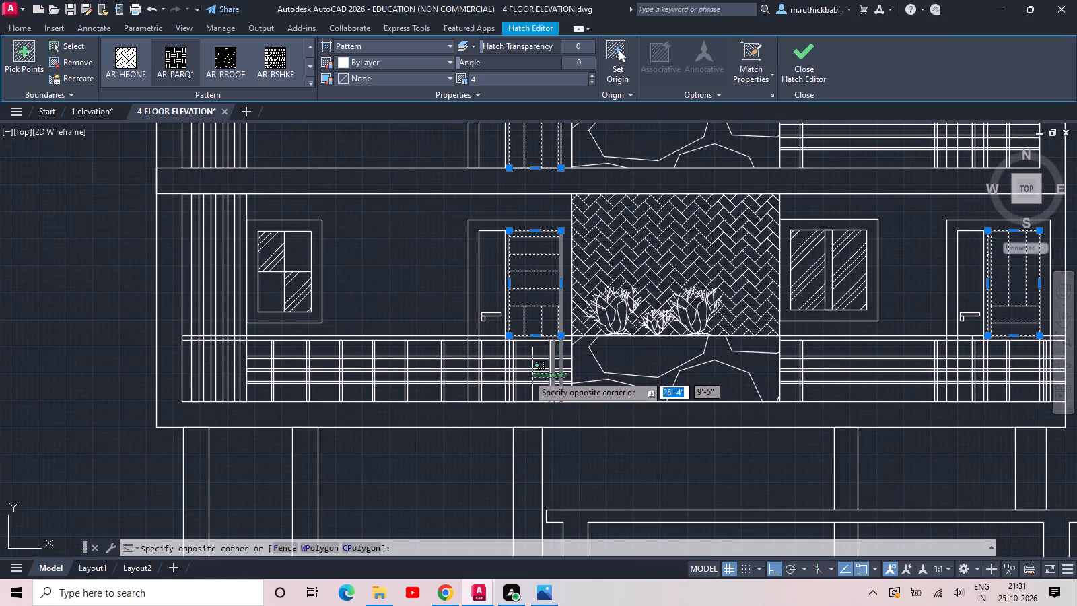
pyautogui.press('Escape')
pyautogui.click(460, 395)
pyautogui.click(387, 330)
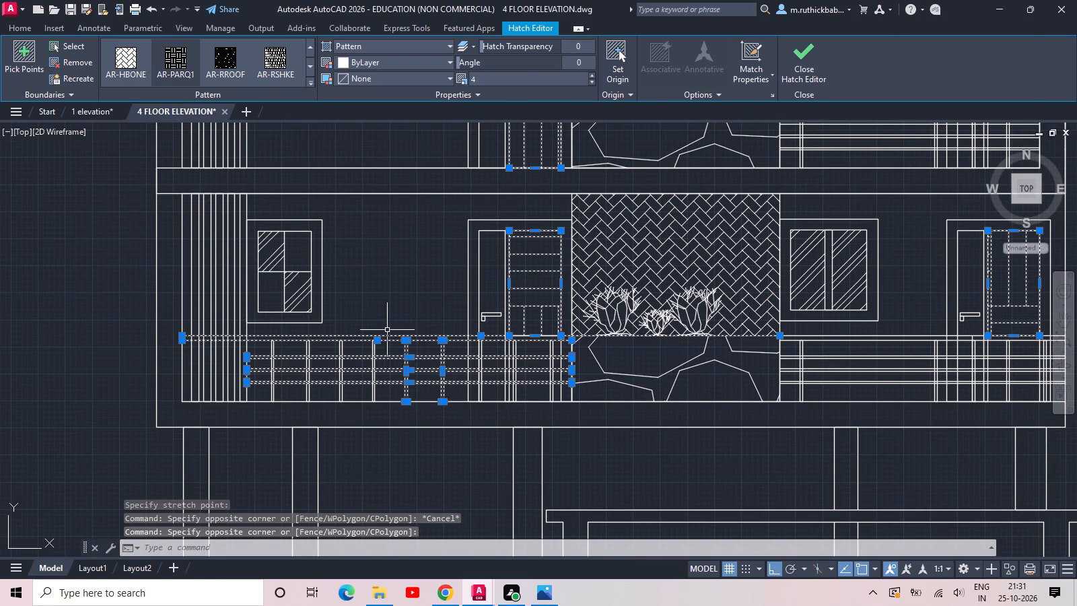
pyautogui.press('Delete')
pyautogui.moveTo(415, 374); pyautogui.dragTo(382, 366)
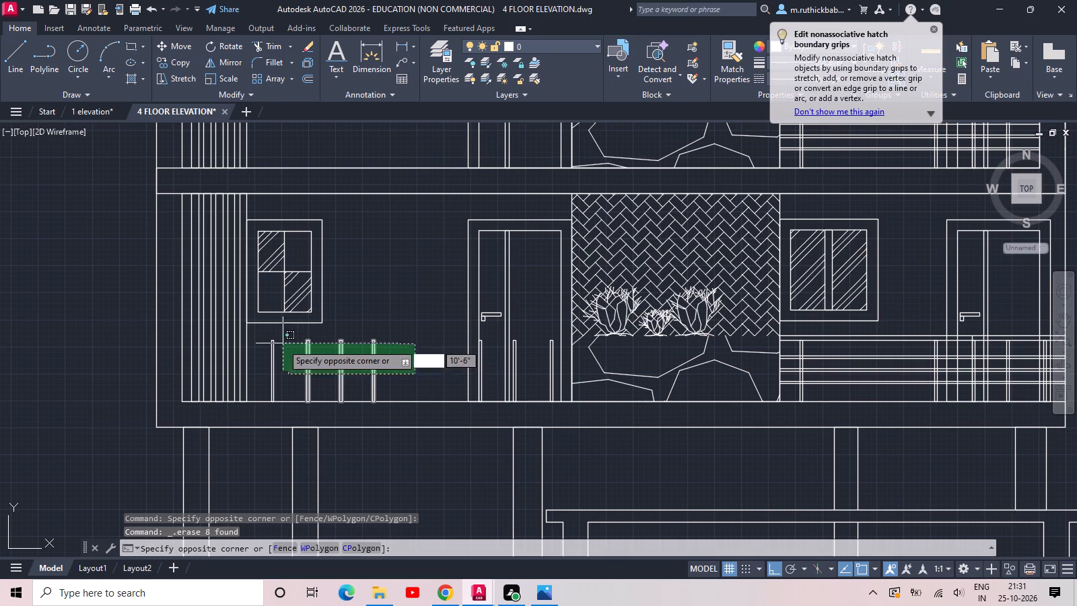
pyautogui.click(265, 345)
pyautogui.press('Delete')
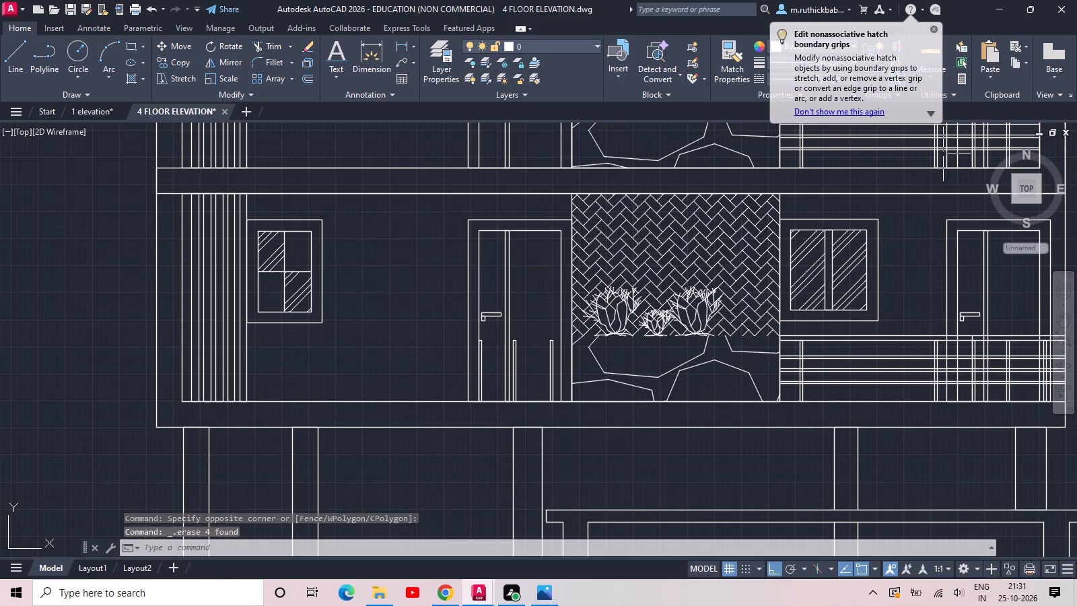
# Erase the three remaining balusters in front of the left door on the lowest upper floor.
pyautogui.click(936, 28)
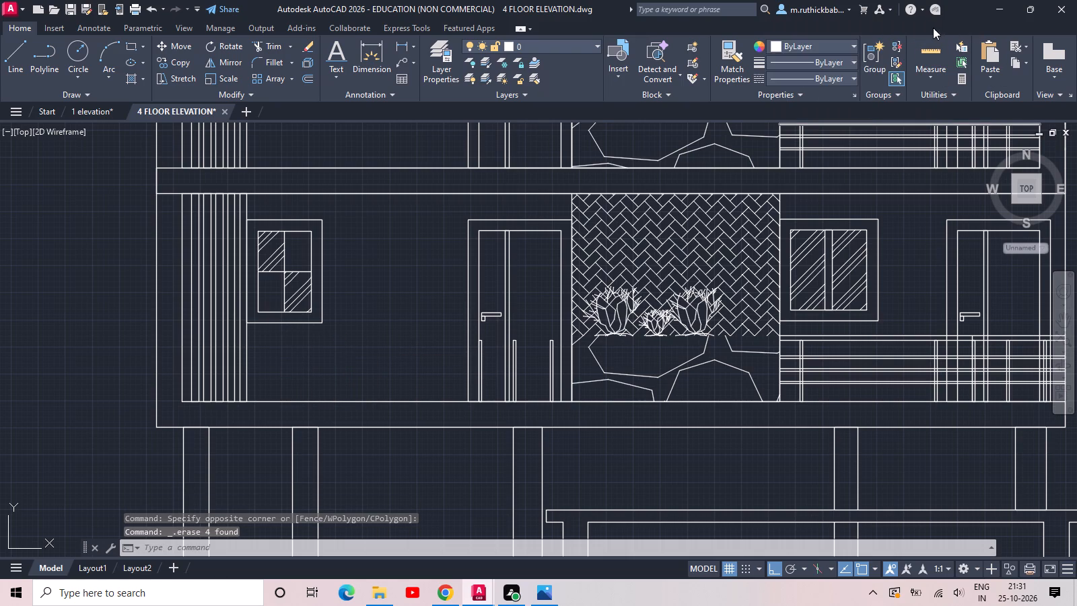
pyautogui.scroll(2, 604, 386)
pyautogui.click(503, 361)
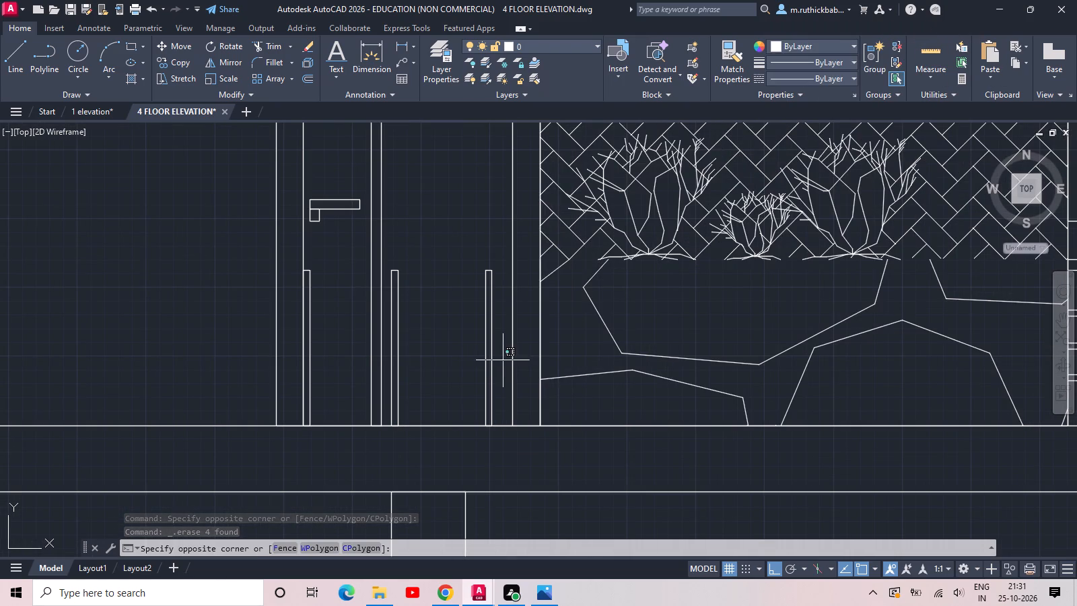
pyautogui.click(383, 333)
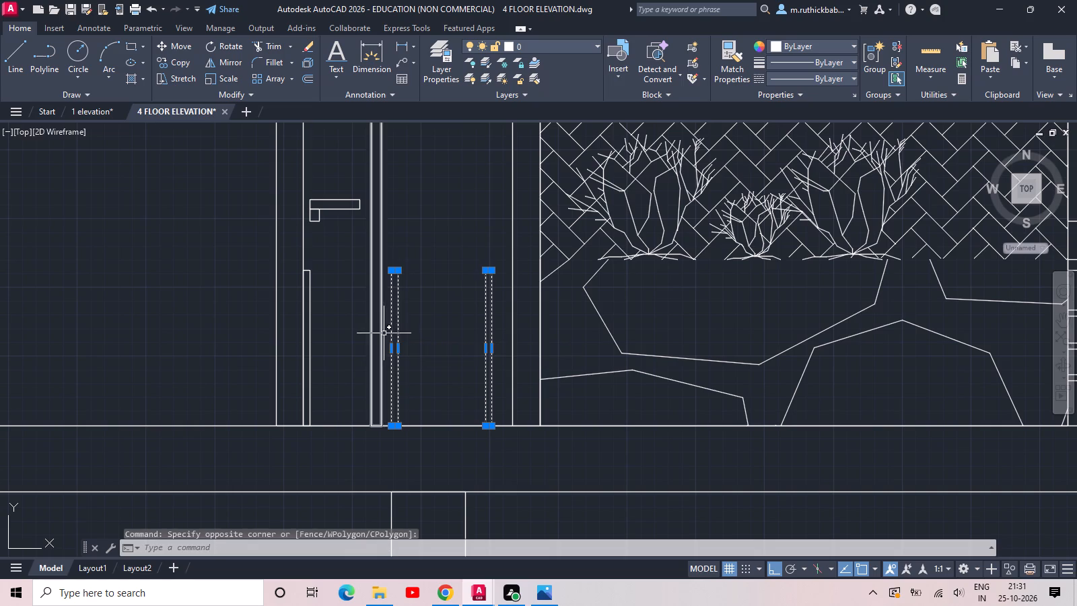
pyautogui.click(333, 335)
pyautogui.click(307, 298)
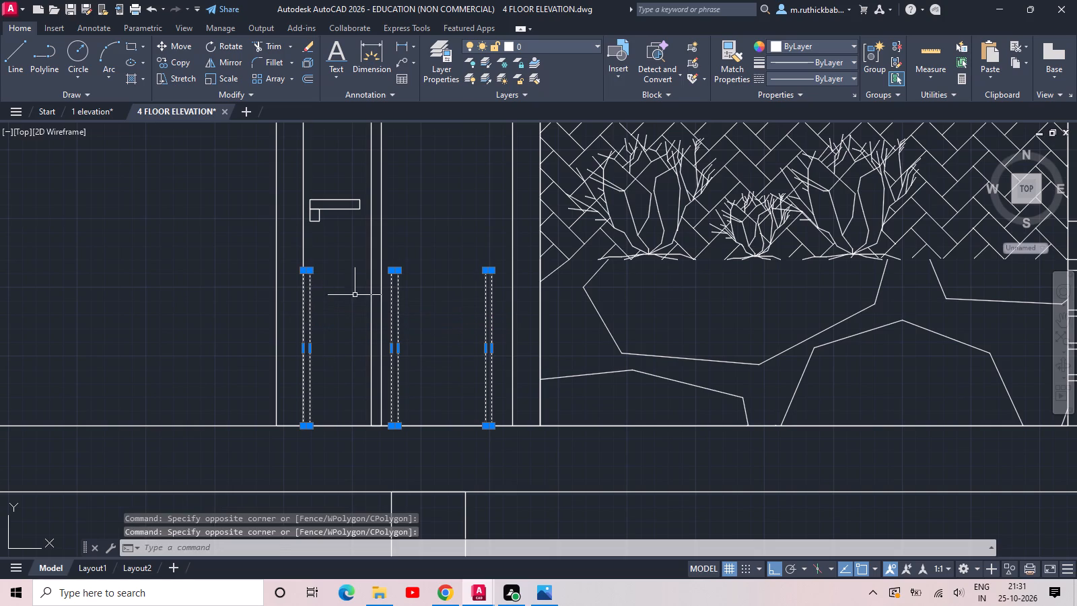
pyautogui.press('Delete')
# Erase the horizontal rails and the baluster beside the door from the lowest upper floor's right balcony railing.
pyautogui.scroll(-3, 394, 302)
pyautogui.moveTo(432, 255); pyautogui.dragTo(397, 454, button='middle')
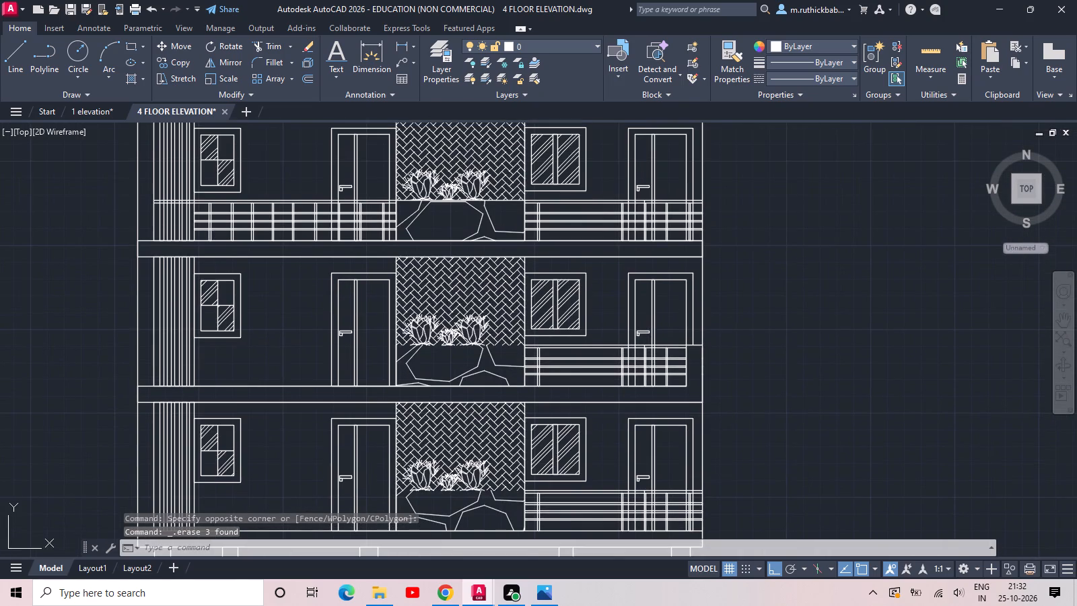
pyautogui.scroll(-1, 385, 284)
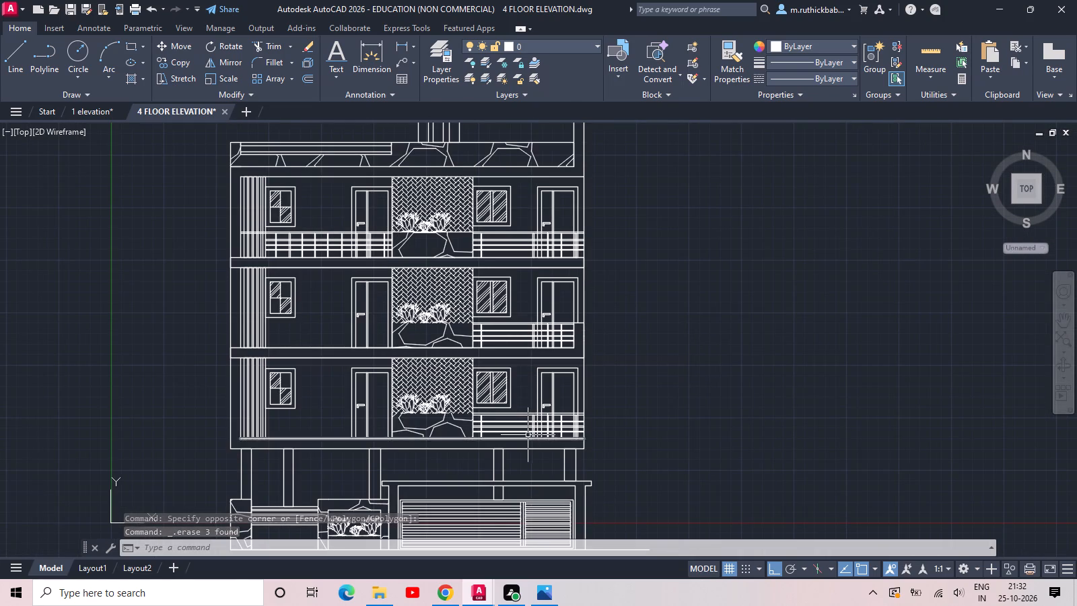
pyautogui.scroll(4, 527, 432)
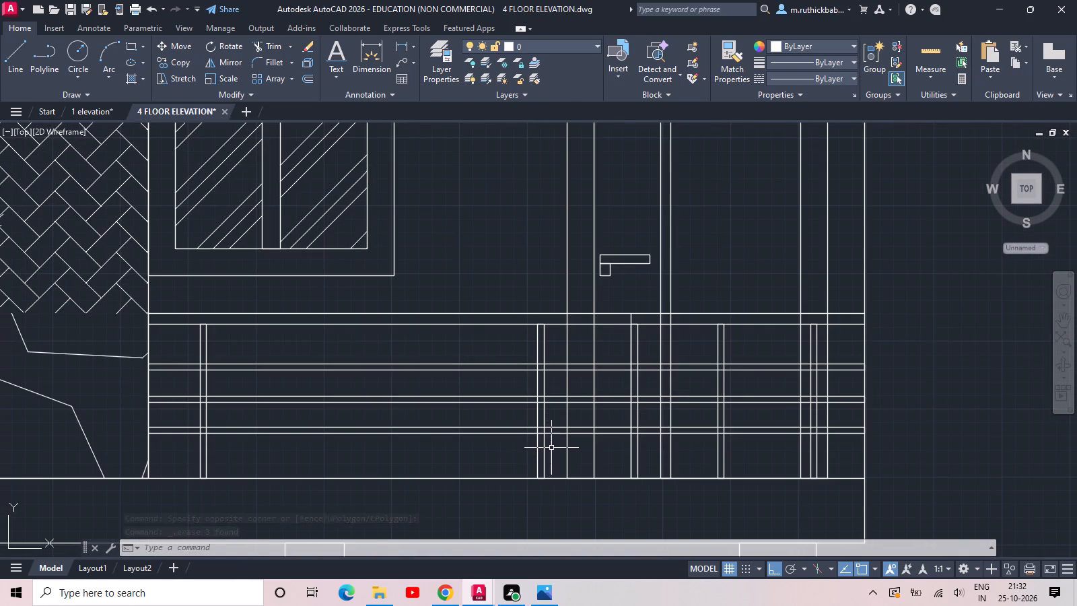
pyautogui.click(552, 448)
pyautogui.click(452, 289)
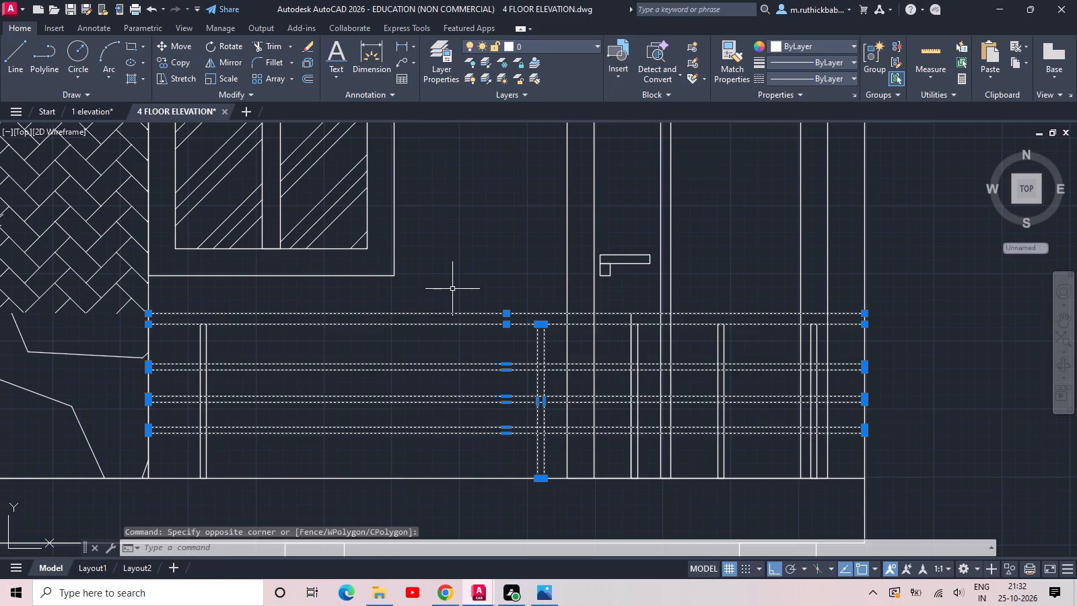
pyautogui.press('Delete')
# Erase the remaining balusters of the right balcony railing on the lowest upper floor, including the short line above one.
pyautogui.click(657, 351)
pyautogui.click(616, 325)
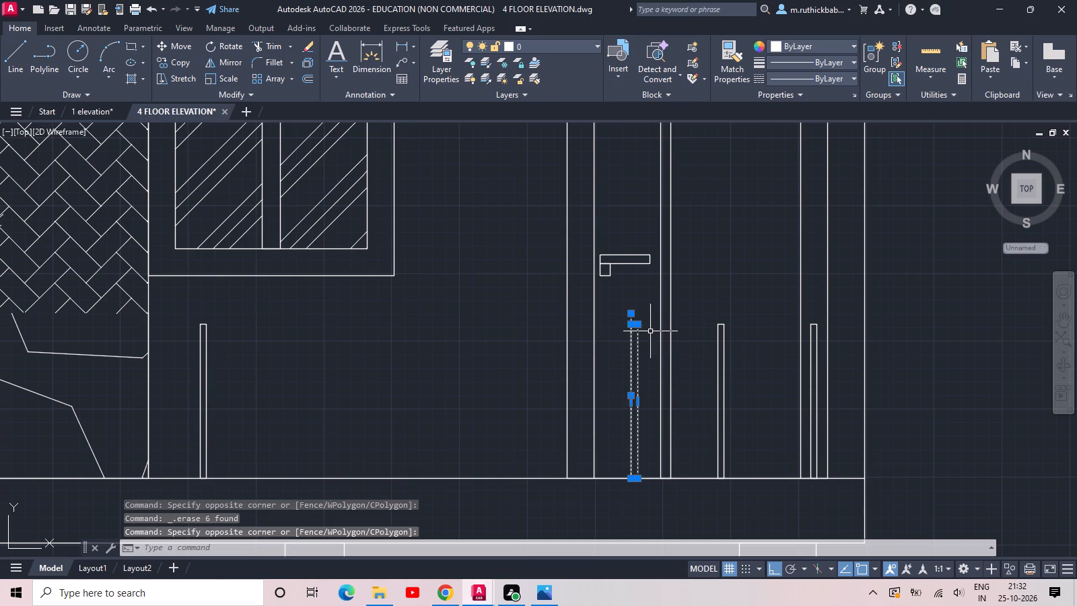
pyautogui.press('Delete')
pyautogui.moveTo(755, 355); pyautogui.dragTo(743, 357)
pyautogui.click(701, 332)
pyautogui.press('Delete')
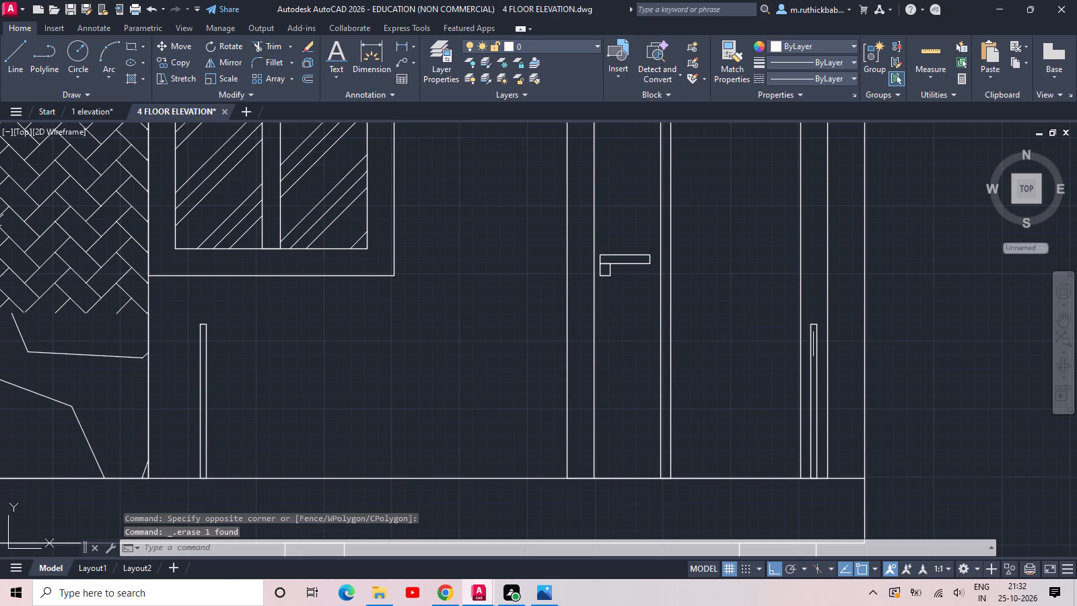
pyautogui.click(817, 328)
pyautogui.press('Delete')
pyautogui.moveTo(231, 351); pyautogui.dragTo(211, 345)
pyautogui.click(180, 333)
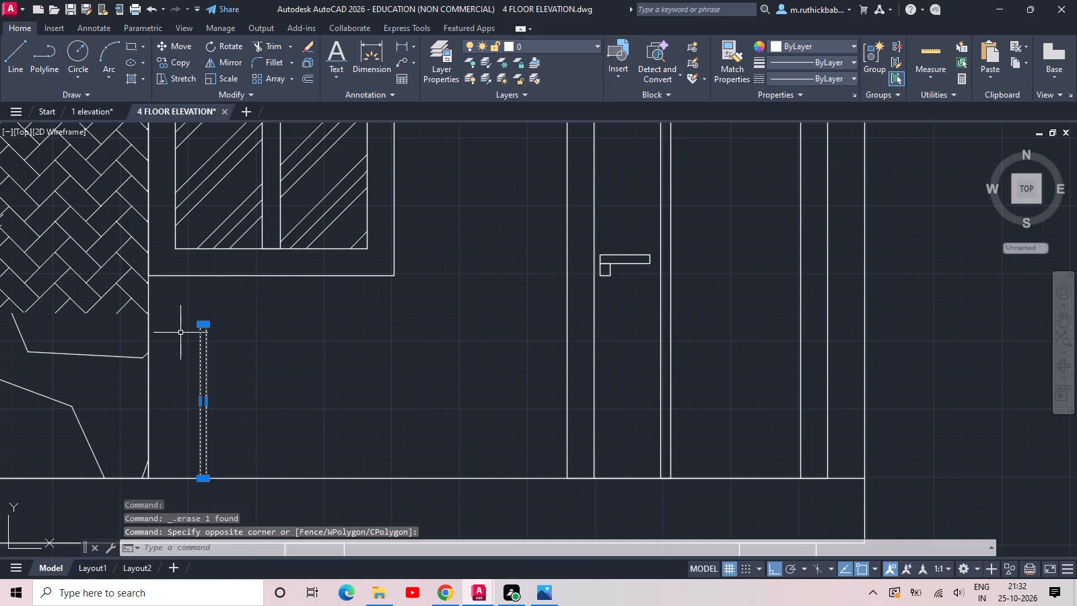
pyautogui.scroll(-2, 180, 331)
pyautogui.press('Delete')
# Erase the horizontal rails of the right balcony railing on the middle upper floor.
pyautogui.moveTo(233, 341); pyautogui.dragTo(501, 358, button='middle')
pyautogui.scroll(-1, 259, 348)
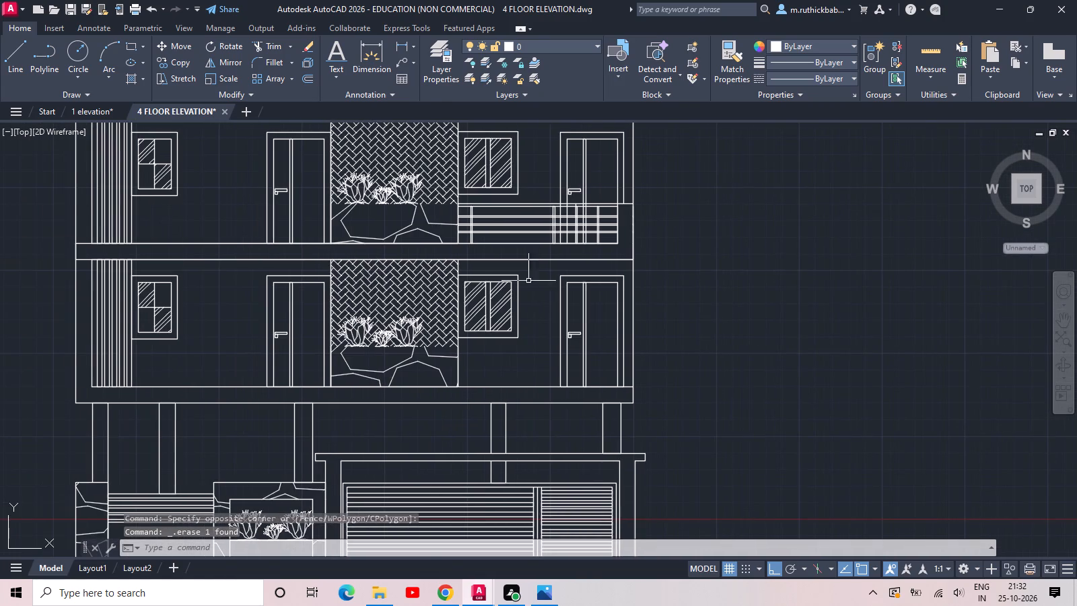
pyautogui.scroll(2, 549, 230)
pyautogui.click(534, 248)
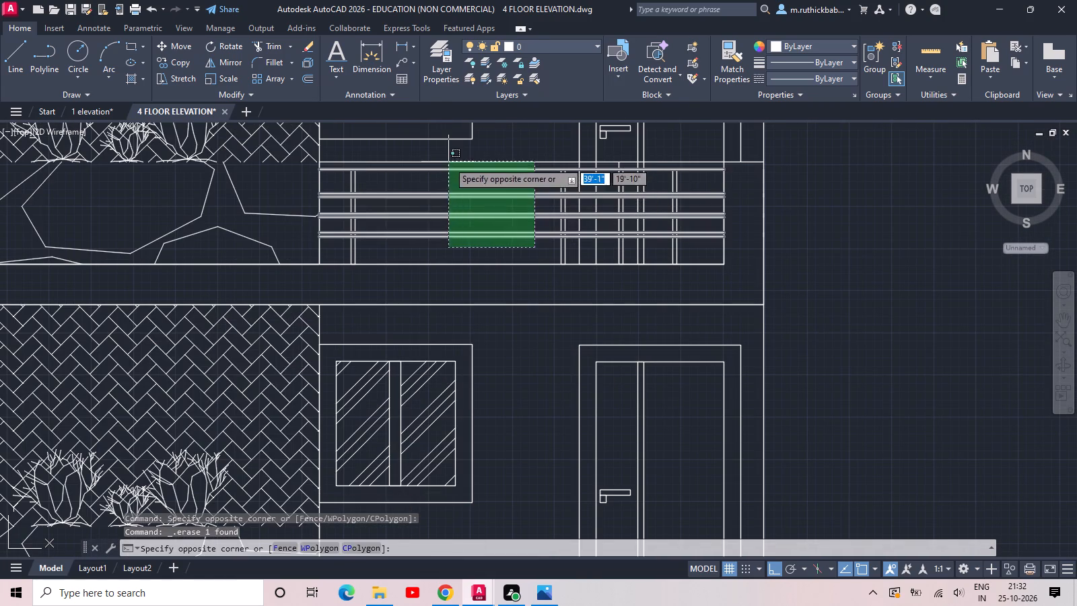
pyautogui.click(448, 162)
pyautogui.press('Delete')
# Erase the remaining balusters of the right balcony railing on the middle upper floor.
pyautogui.moveTo(450, 225); pyautogui.dragTo(405, 219)
pyautogui.click(333, 177)
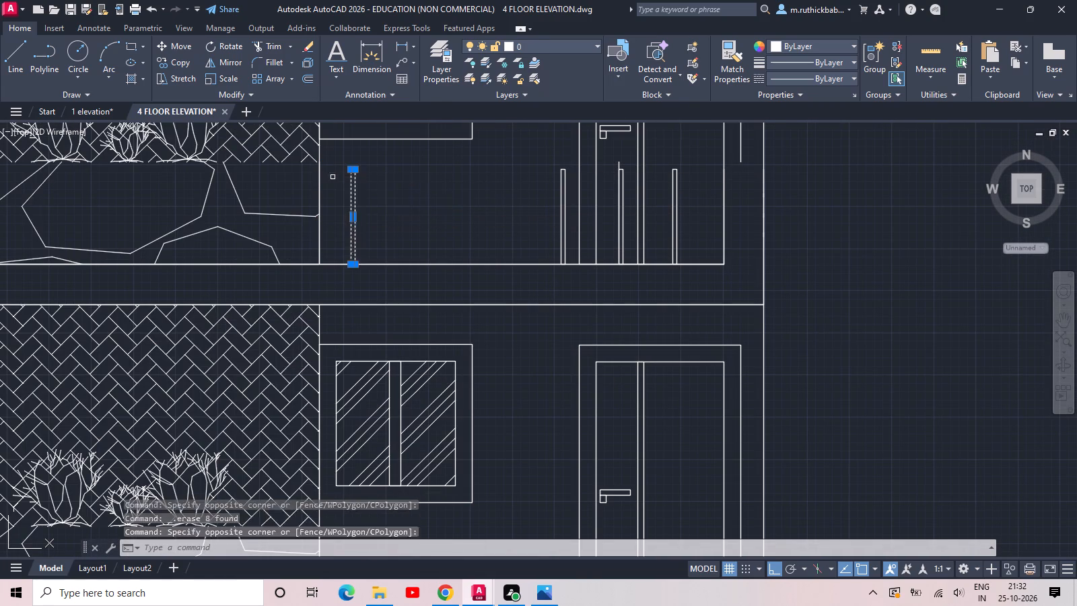
pyautogui.press('Delete')
pyautogui.click(567, 193)
pyautogui.click(548, 196)
pyautogui.press('Delete')
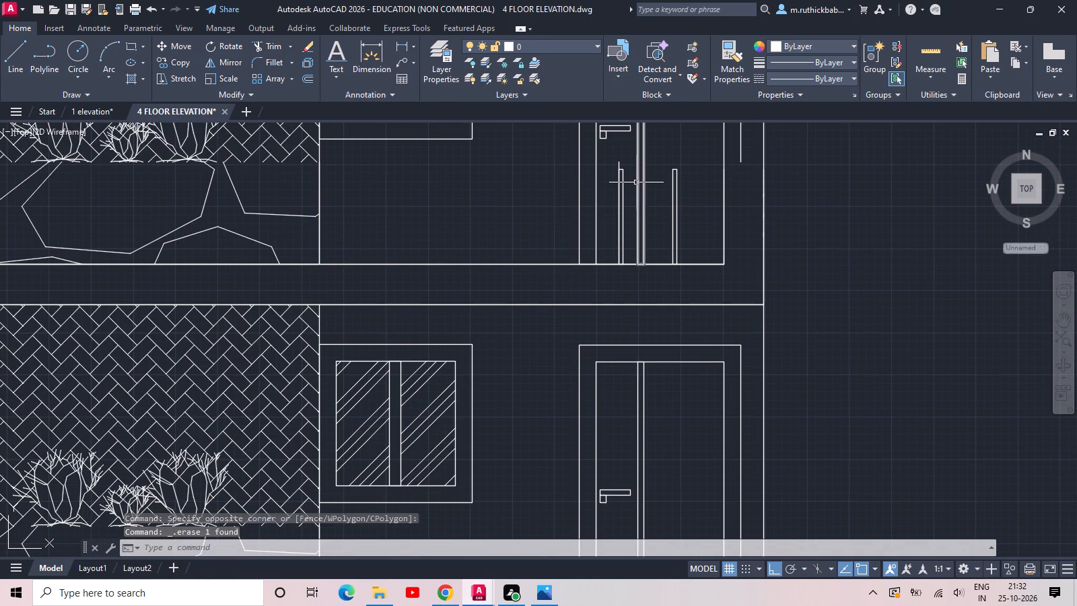
pyautogui.click(631, 188)
pyautogui.click(608, 175)
pyautogui.press('Delete')
pyautogui.moveTo(699, 197); pyautogui.dragTo(689, 199)
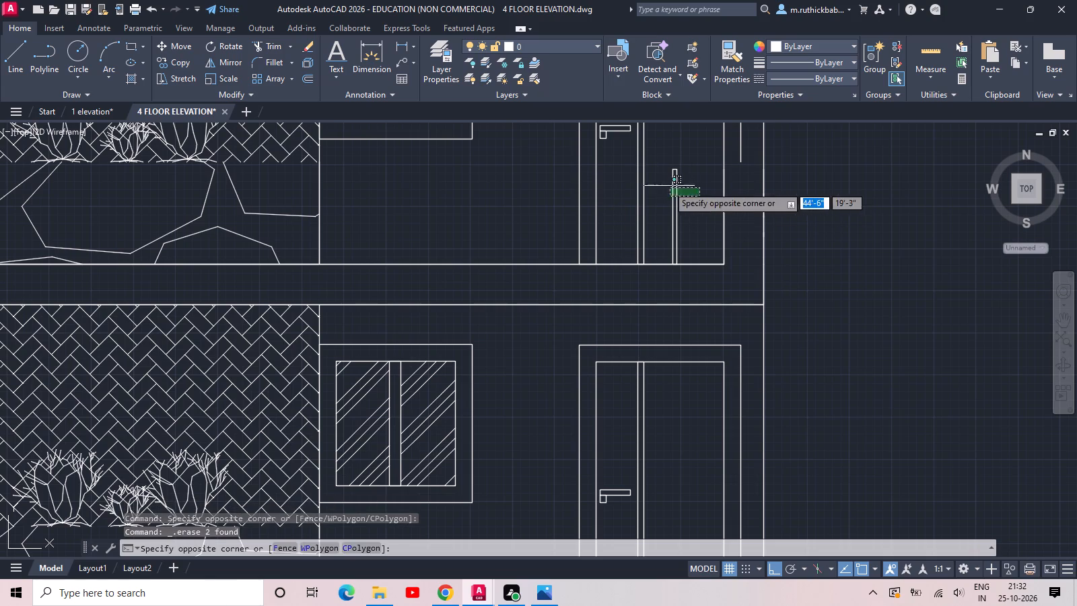
pyautogui.click(666, 184)
pyautogui.press('Delete')
# Erase the horizontal rails and the balusters up to the door from the left balcony railing on the top floor.
pyautogui.scroll(-3, 666, 182)
pyautogui.moveTo(631, 220); pyautogui.dragTo(622, 569, button='middle')
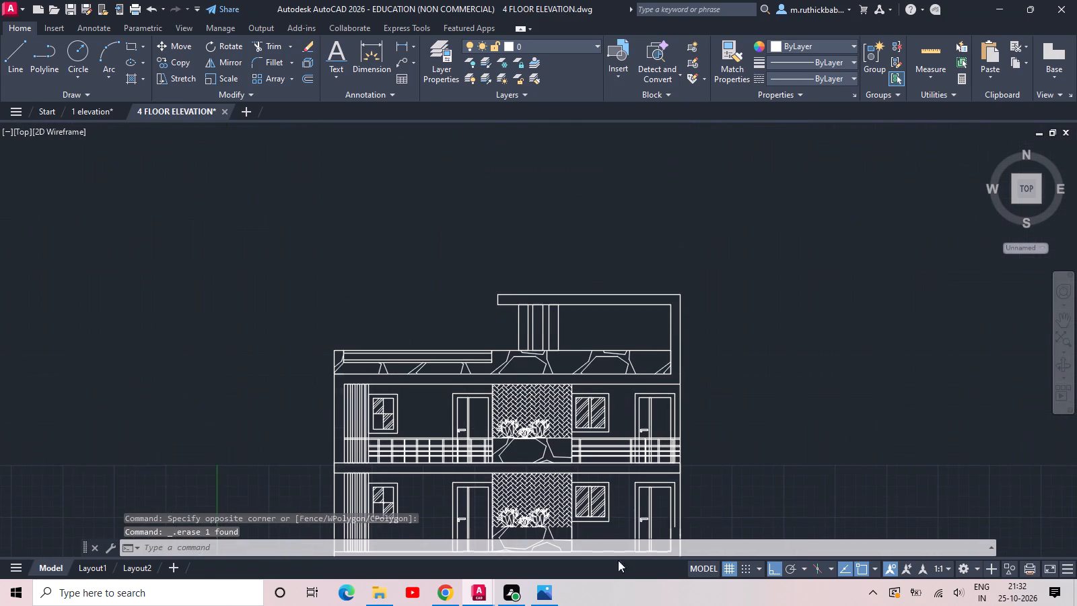
pyautogui.scroll(2, 437, 451)
pyautogui.moveTo(437, 451); pyautogui.dragTo(471, 356, button='middle')
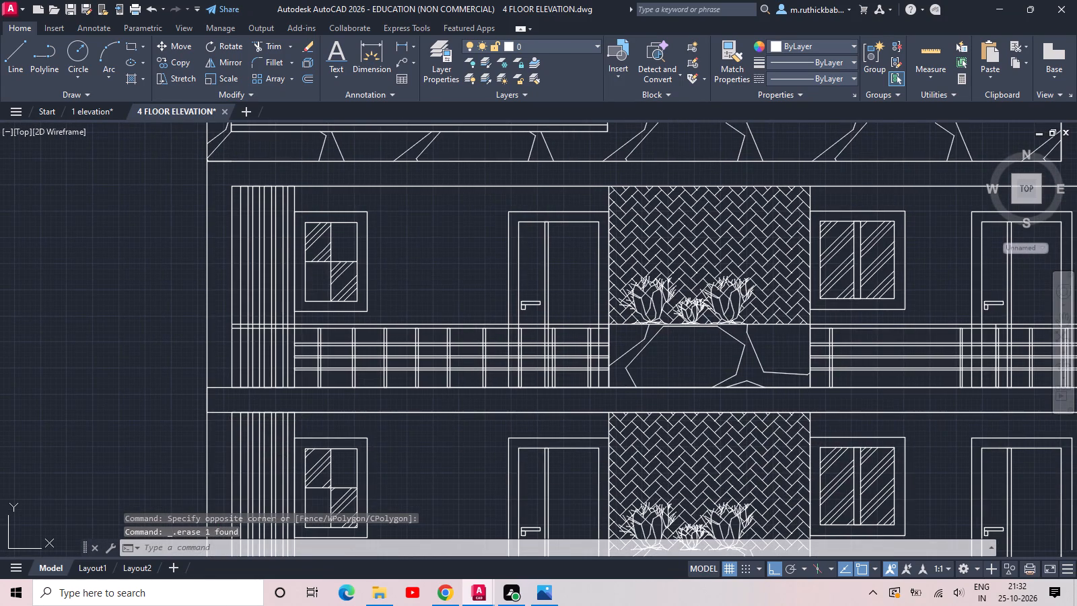
pyautogui.moveTo(498, 378); pyautogui.dragTo(485, 377)
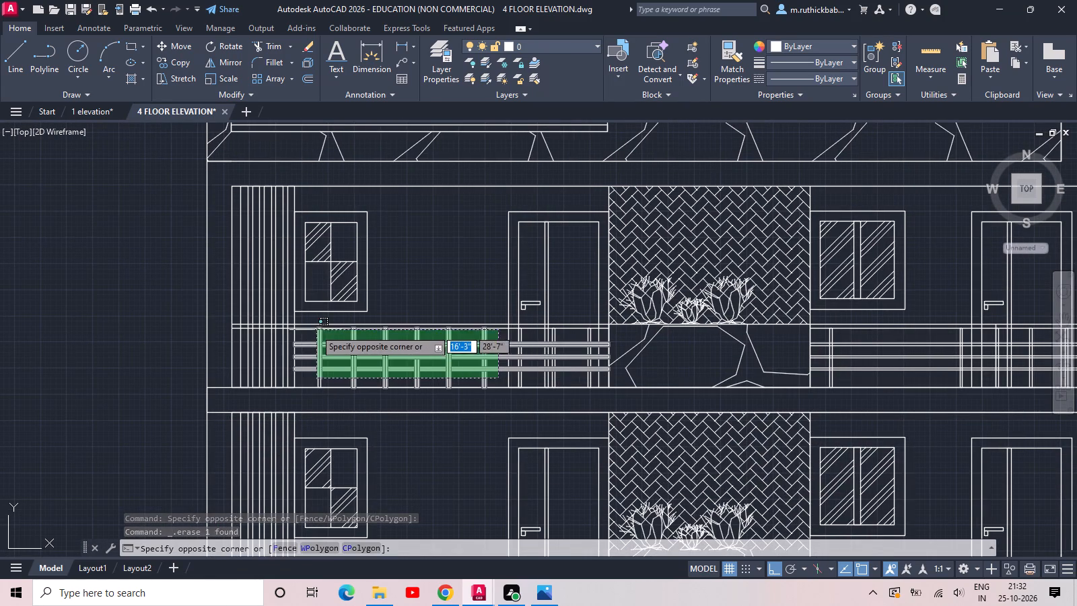
pyautogui.click(309, 323)
pyautogui.press('Delete')
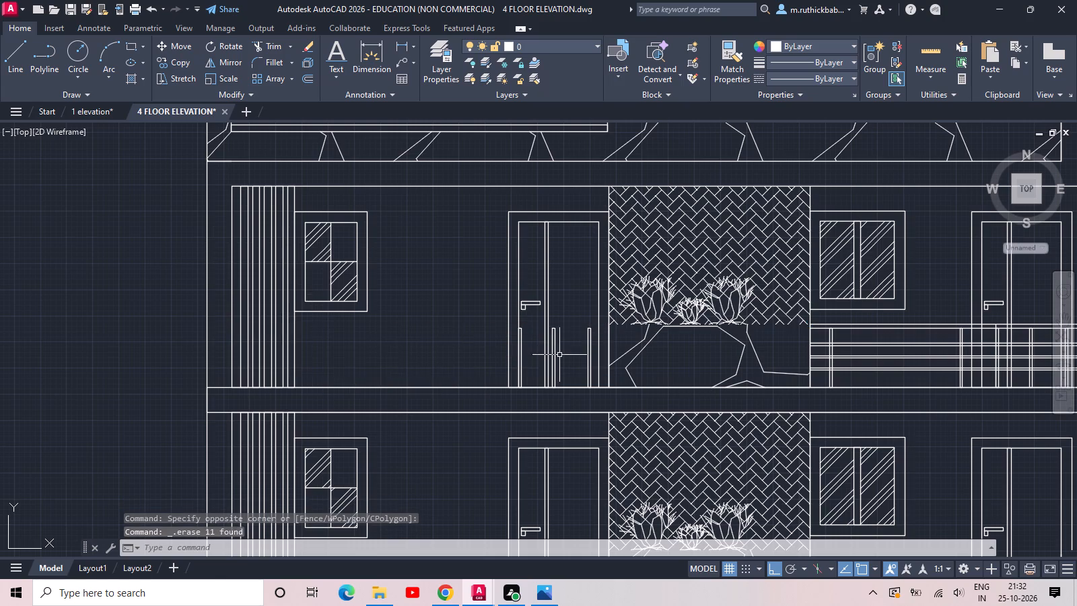
# Erase the remaining balusters in front of the left door on the top floor.
pyautogui.scroll(3, 569, 356)
pyautogui.click(662, 308)
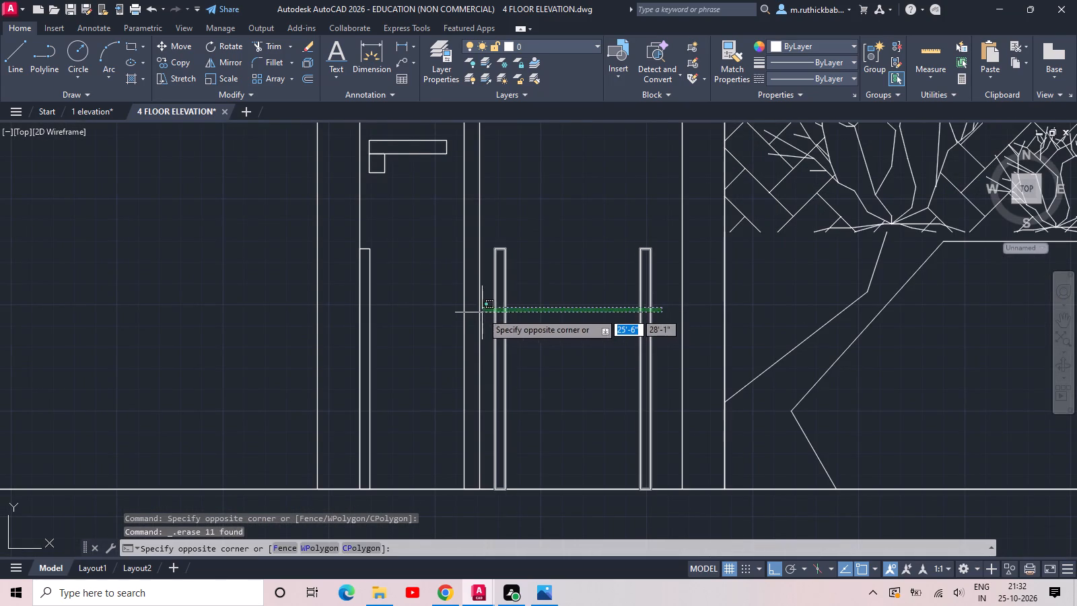
pyautogui.click(482, 312)
pyautogui.press('Delete')
pyautogui.moveTo(419, 325); pyautogui.dragTo(411, 324)
pyautogui.click(368, 288)
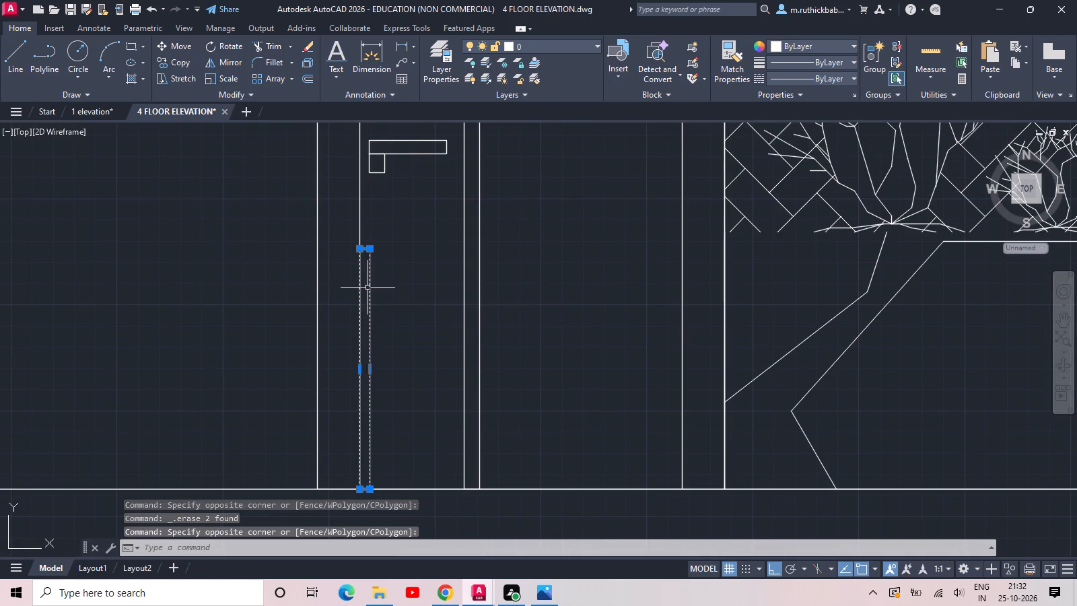
pyautogui.press('Delete')
# Erase the horizontal rails and the balusters beside the door from the right balcony railing on the top floor.
pyautogui.scroll(-3, 368, 288)
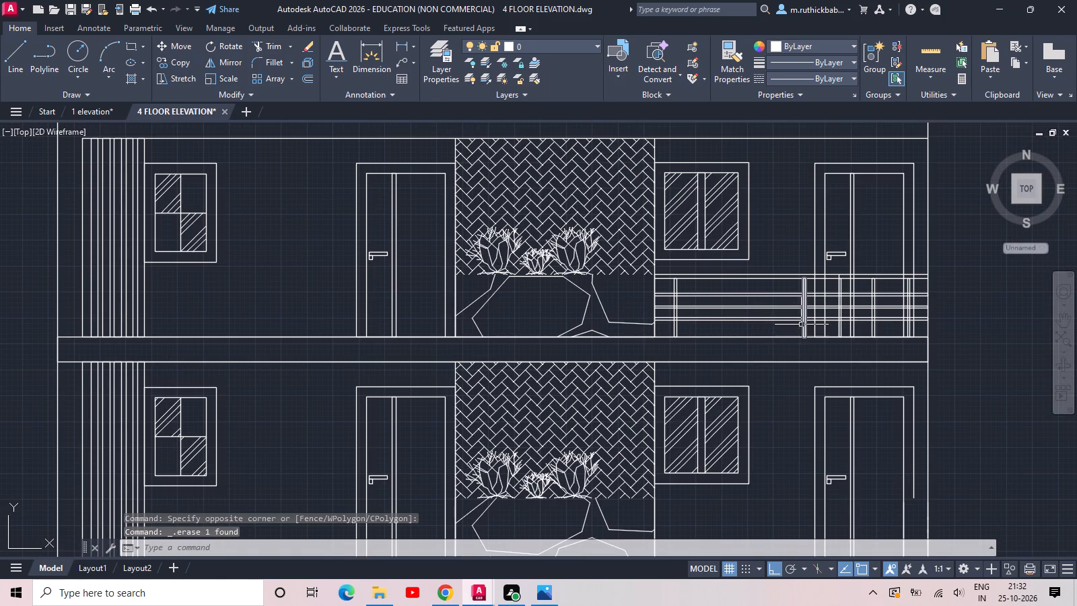
pyautogui.click(809, 325)
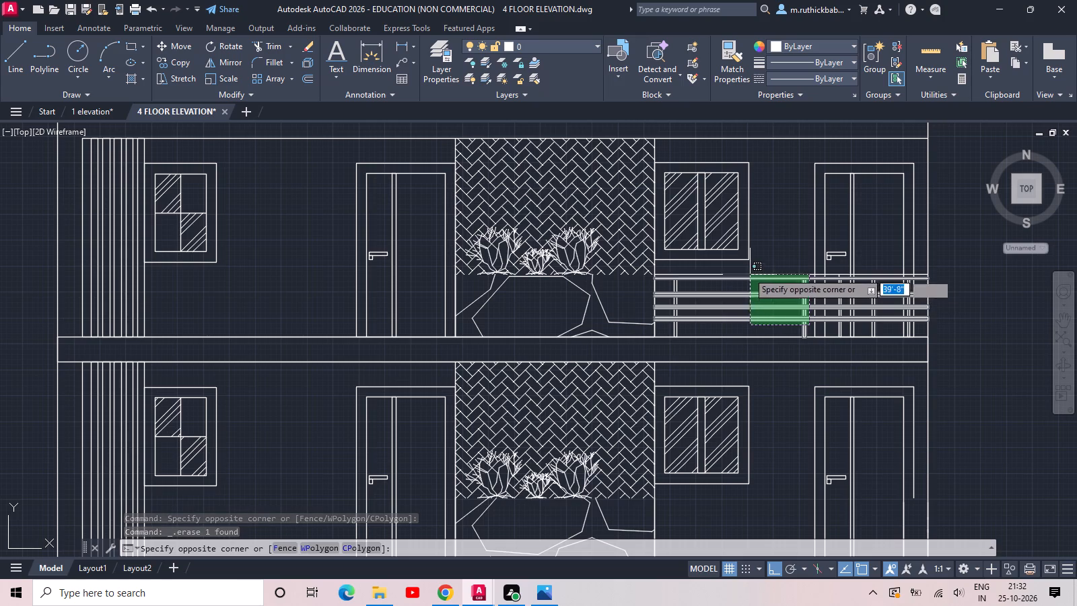
pyautogui.click(665, 269)
pyautogui.press('Delete')
# Erase the baluster below the handle of the top floor's right door, including the short line above it.
pyautogui.scroll(1, 864, 304)
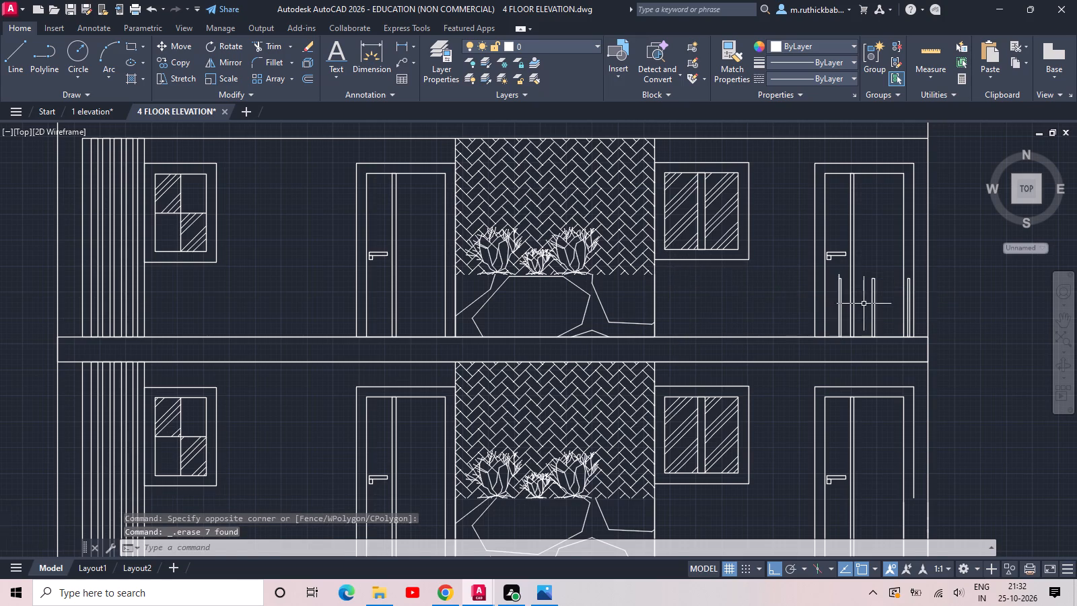
pyautogui.click(821, 300)
pyautogui.press('Delete')
pyautogui.moveTo(839, 279); pyautogui.dragTo(833, 276)
pyautogui.press('Delete')
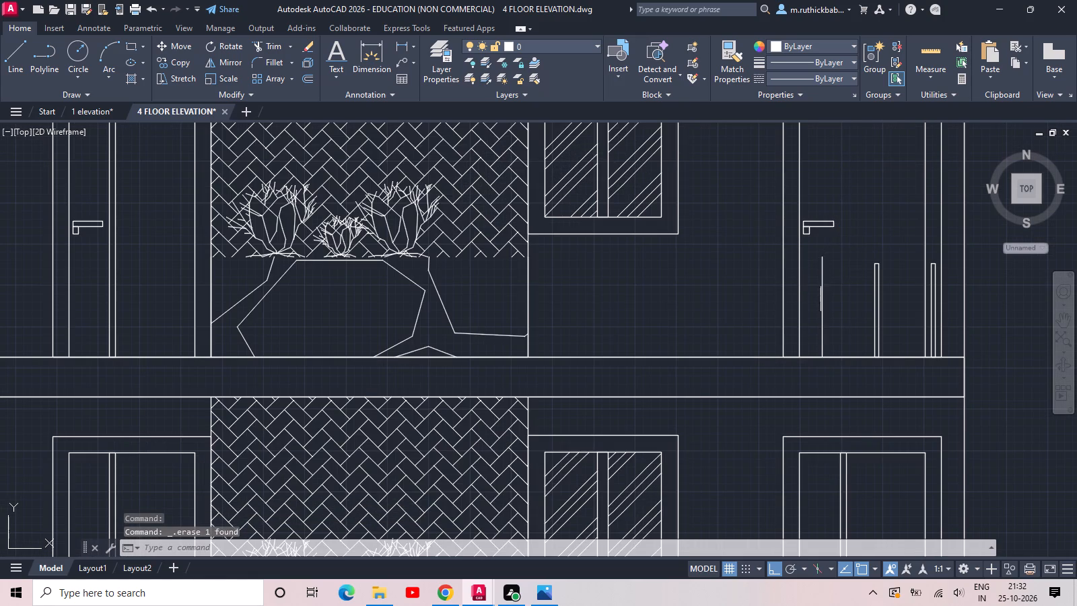
pyautogui.hotkey('ctrl', 'z')
pyautogui.click(829, 300)
pyautogui.click(816, 269)
pyautogui.press('Delete')
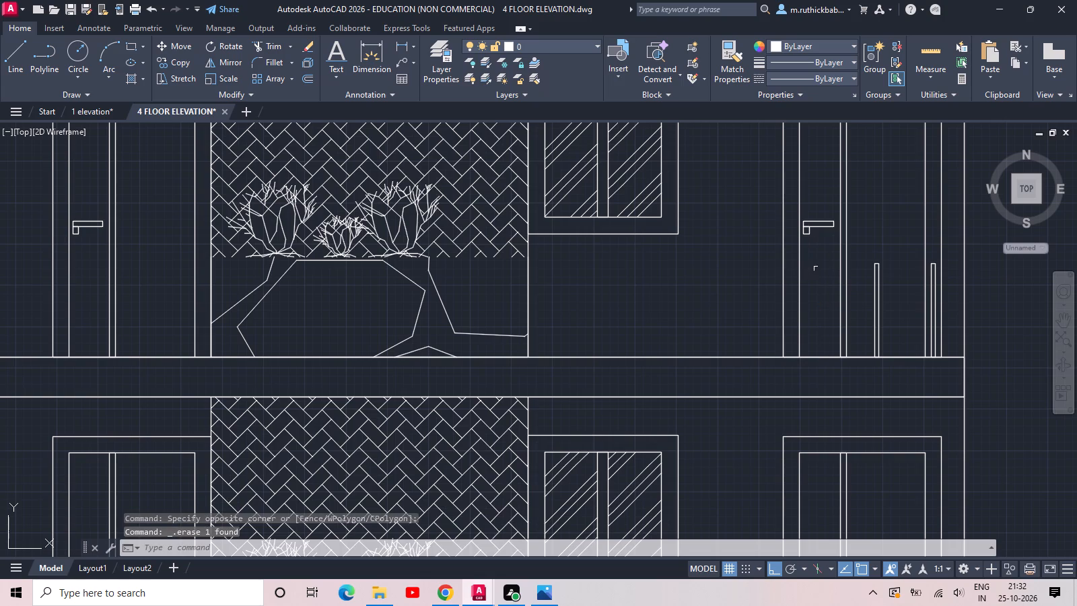
# Erase the last two balusters in front of the right door on the top floor.
pyautogui.click(891, 285)
pyautogui.click(870, 268)
pyautogui.press('BackSpace')
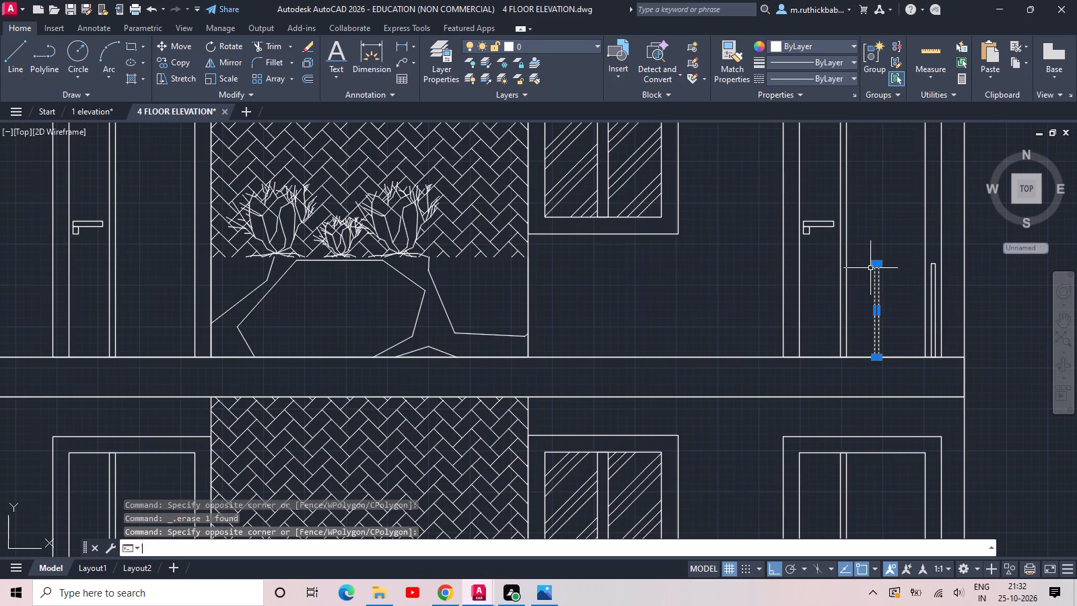
pyautogui.press('Delete')
pyautogui.scroll(1, 936, 298)
pyautogui.click(936, 298)
pyautogui.click(919, 298)
pyautogui.press('Delete')
pyautogui.scroll(-4, 919, 298)
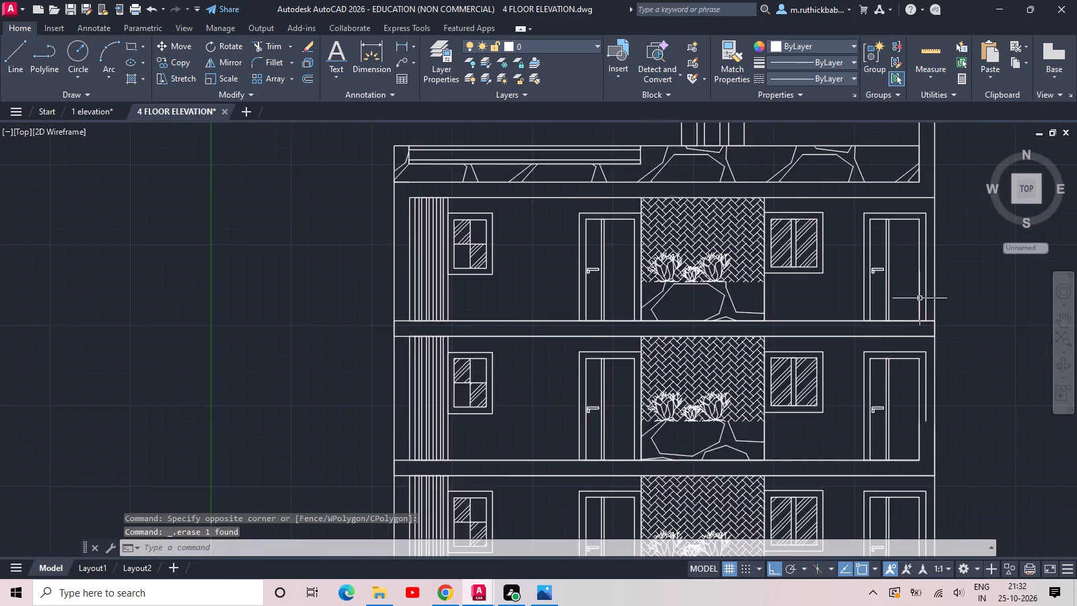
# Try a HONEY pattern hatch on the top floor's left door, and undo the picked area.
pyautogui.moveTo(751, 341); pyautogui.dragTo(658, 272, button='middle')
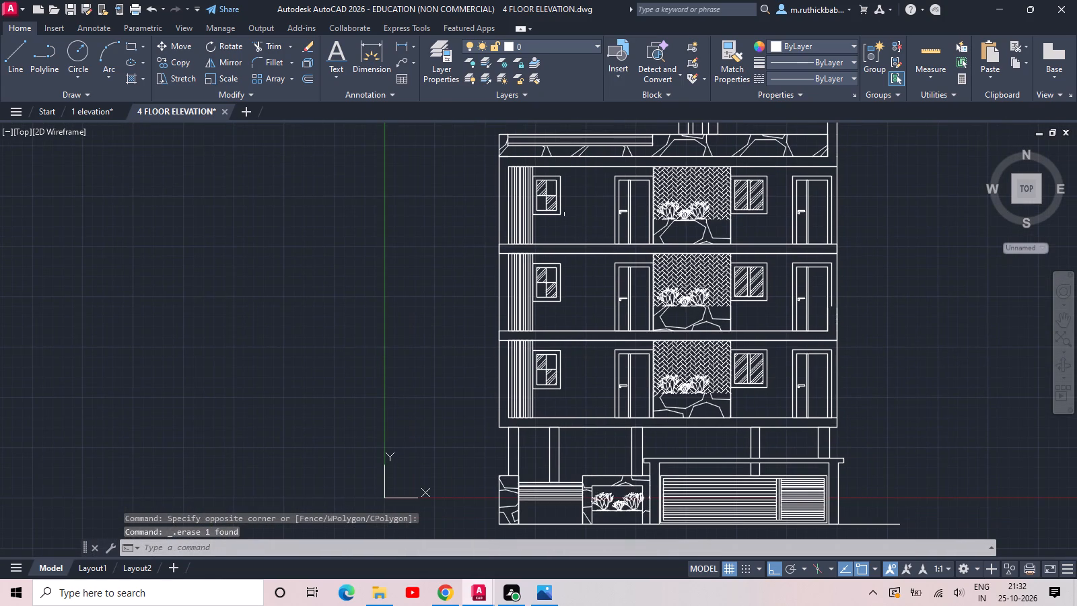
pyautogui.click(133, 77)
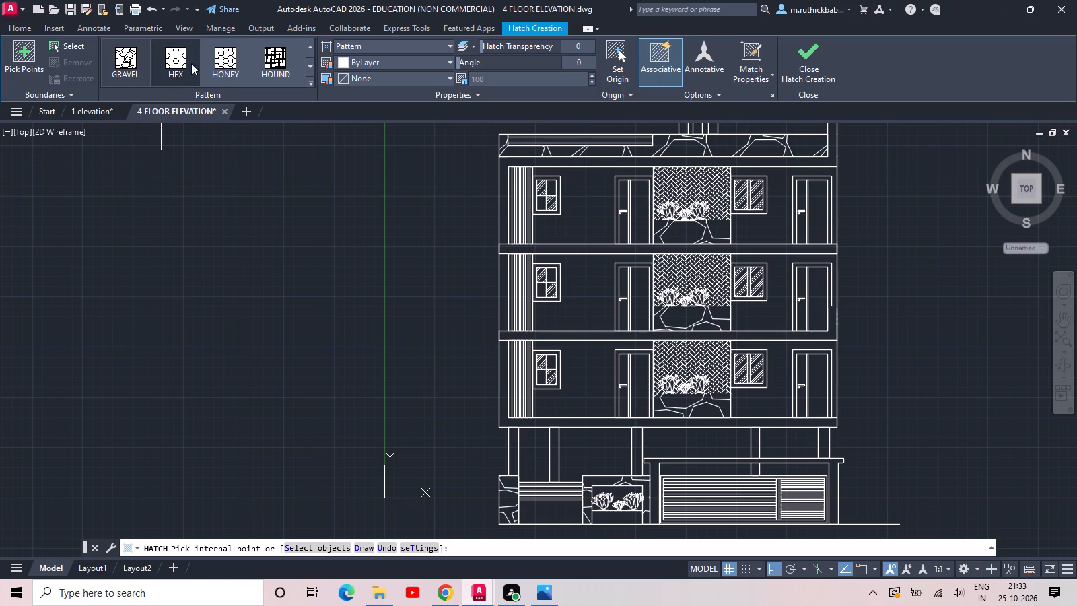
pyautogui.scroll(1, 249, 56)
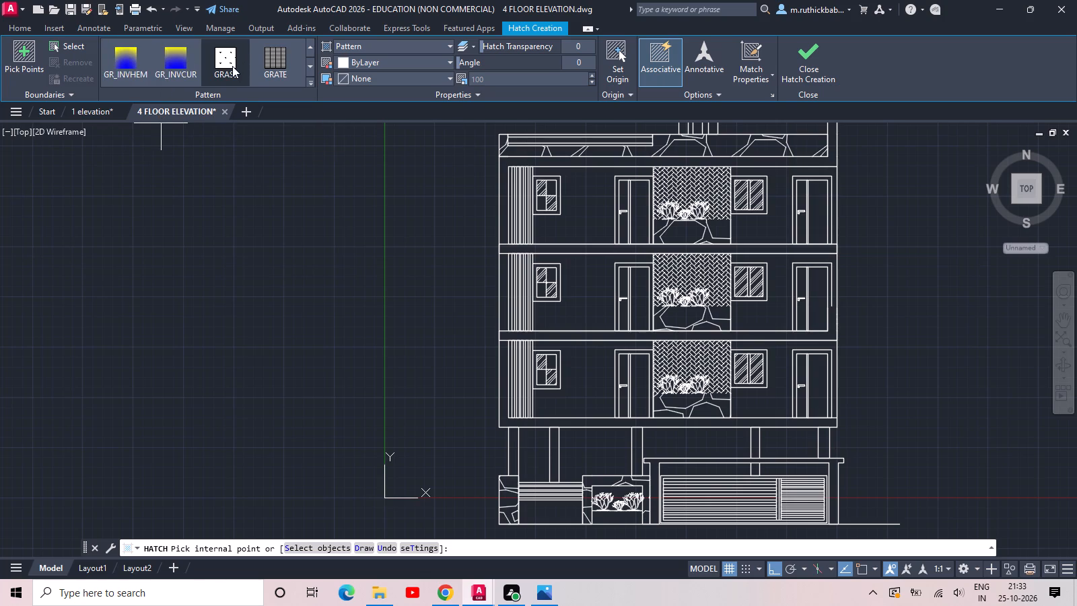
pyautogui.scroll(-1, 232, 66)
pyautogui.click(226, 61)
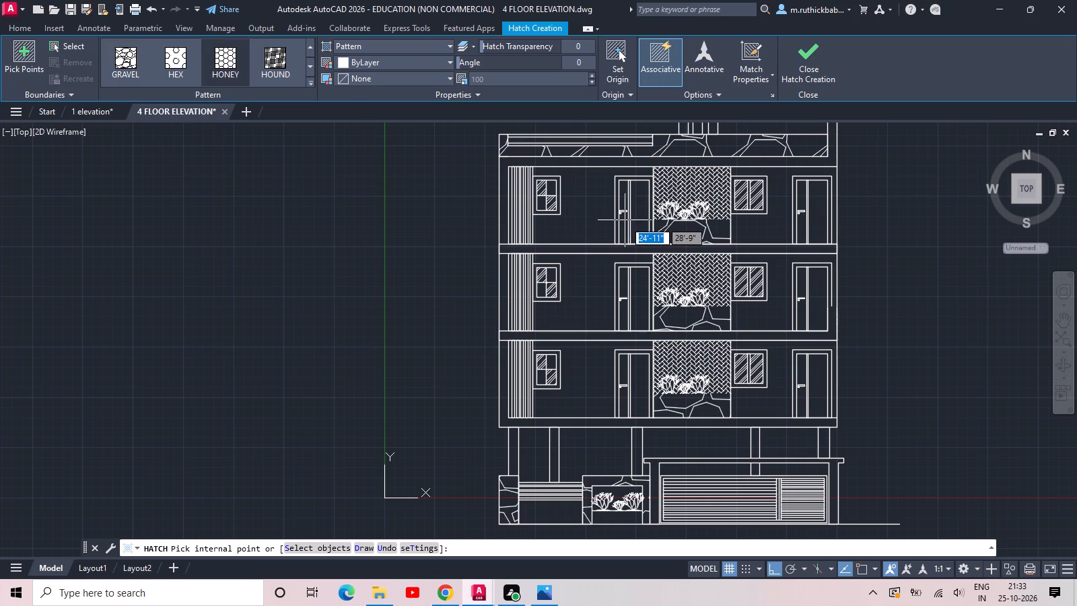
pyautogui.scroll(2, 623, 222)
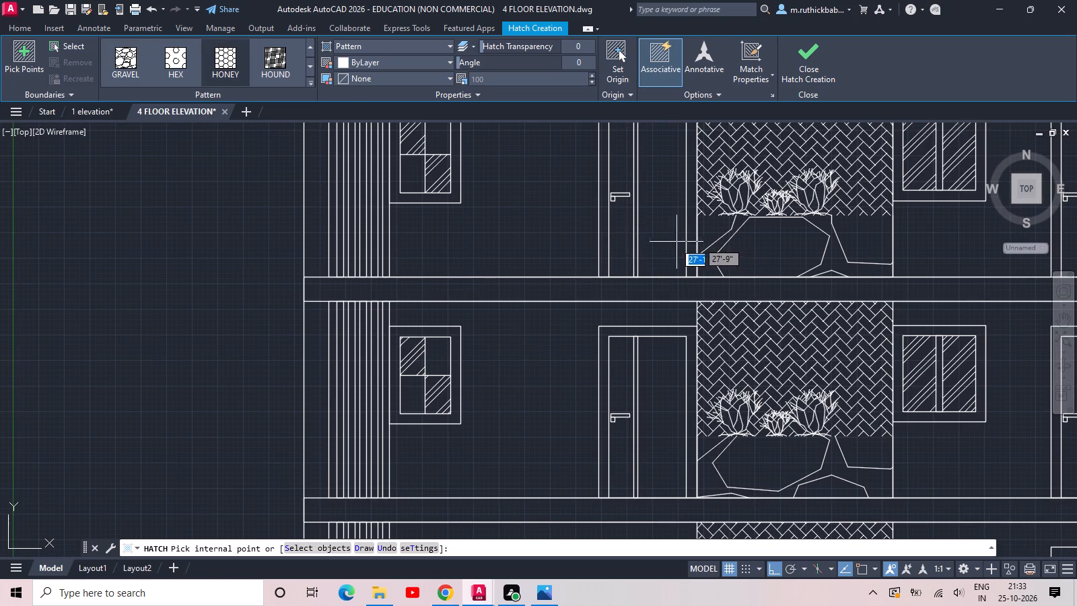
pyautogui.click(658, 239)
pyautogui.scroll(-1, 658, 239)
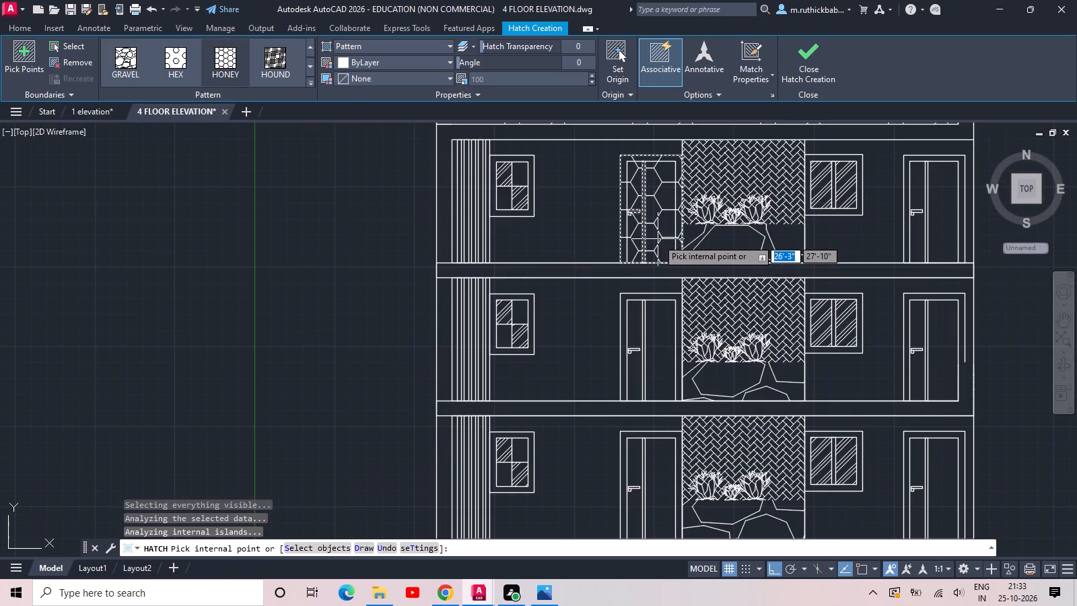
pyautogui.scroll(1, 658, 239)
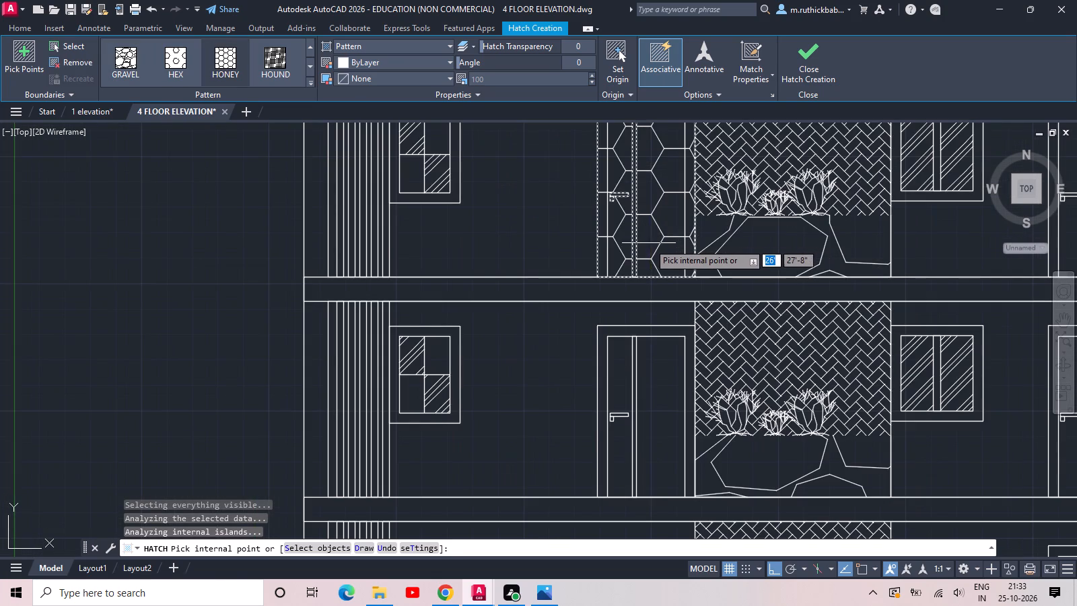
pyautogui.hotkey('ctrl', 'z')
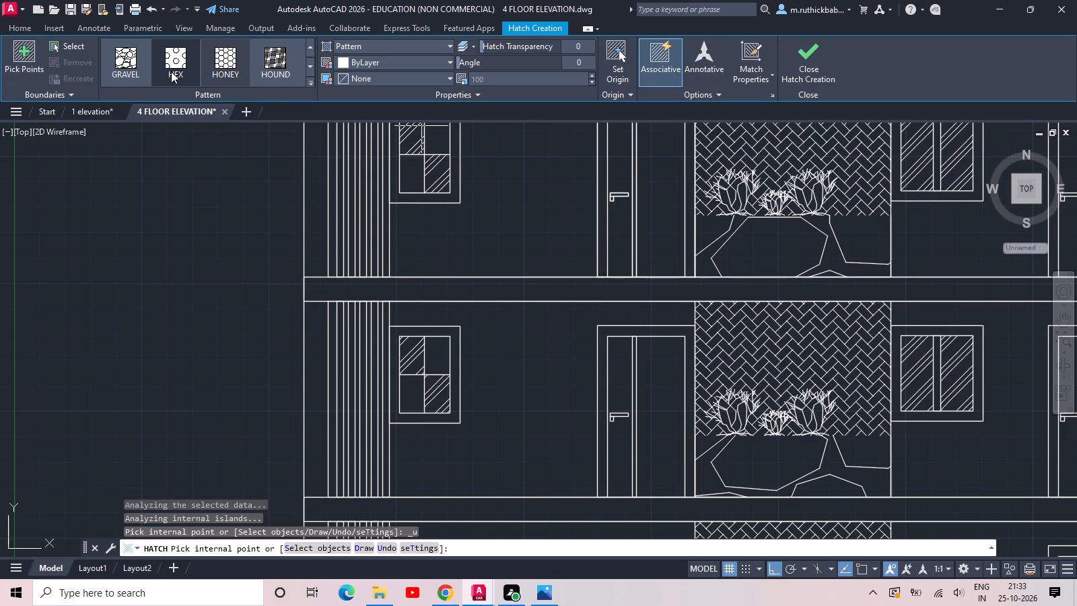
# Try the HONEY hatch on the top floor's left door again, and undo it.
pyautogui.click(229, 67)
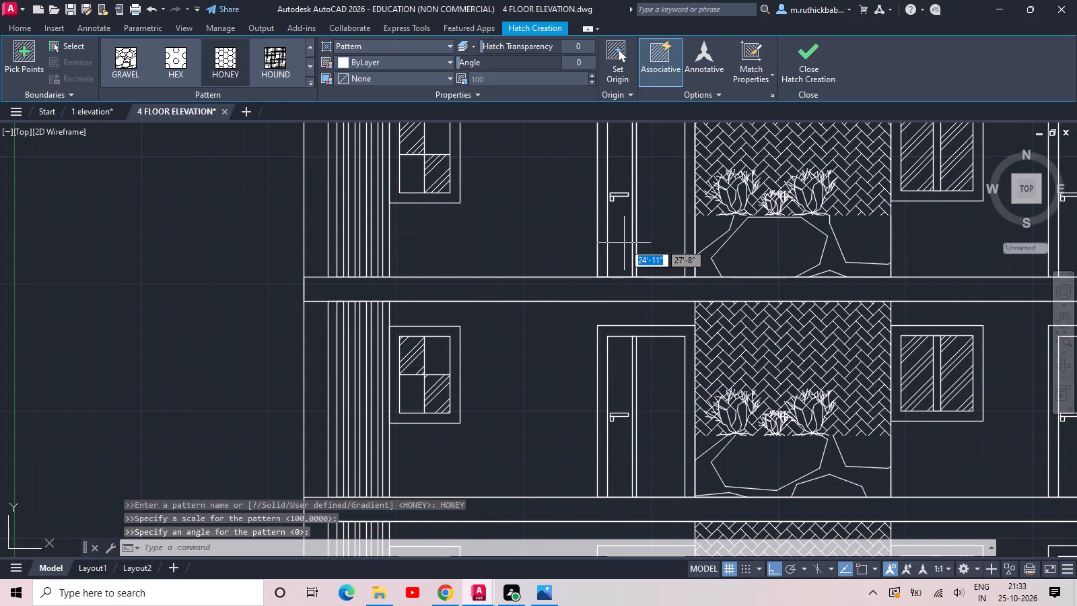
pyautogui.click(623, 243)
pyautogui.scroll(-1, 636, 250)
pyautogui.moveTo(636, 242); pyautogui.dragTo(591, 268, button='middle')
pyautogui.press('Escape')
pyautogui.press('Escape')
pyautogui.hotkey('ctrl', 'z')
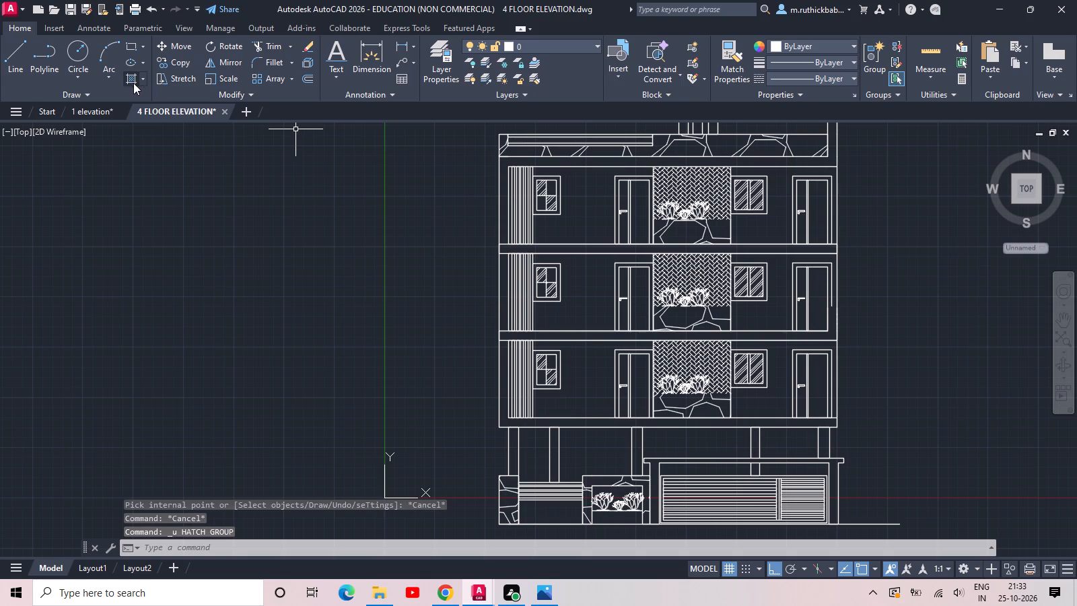
# Hatch the wide panels of all six doors on the three upper floors with the HONEY pattern at scale 100.
pyautogui.click(132, 81)
pyautogui.click(219, 67)
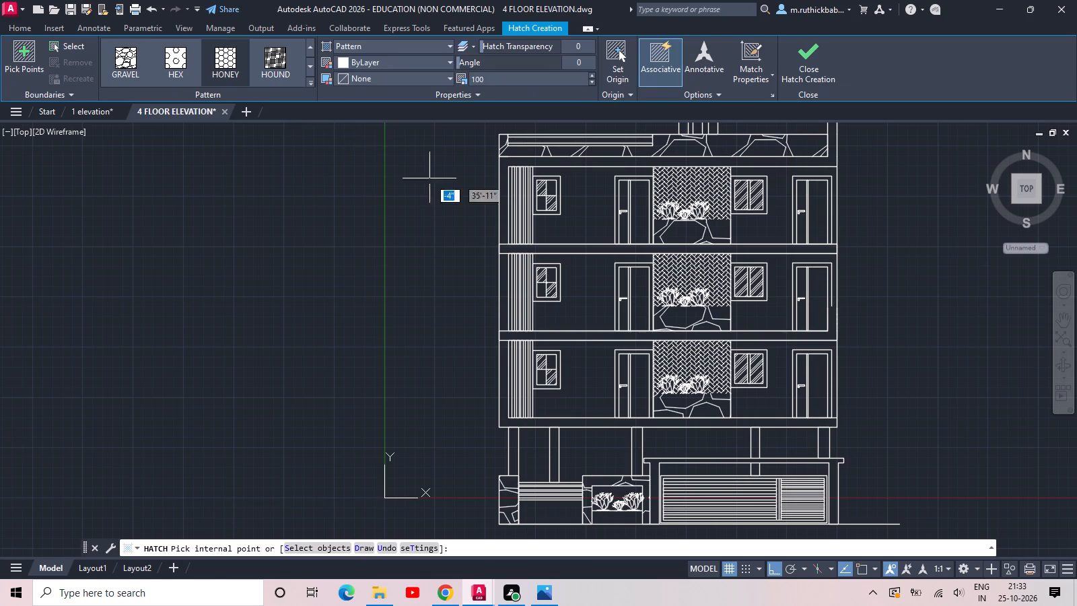
pyautogui.scroll(3, 638, 222)
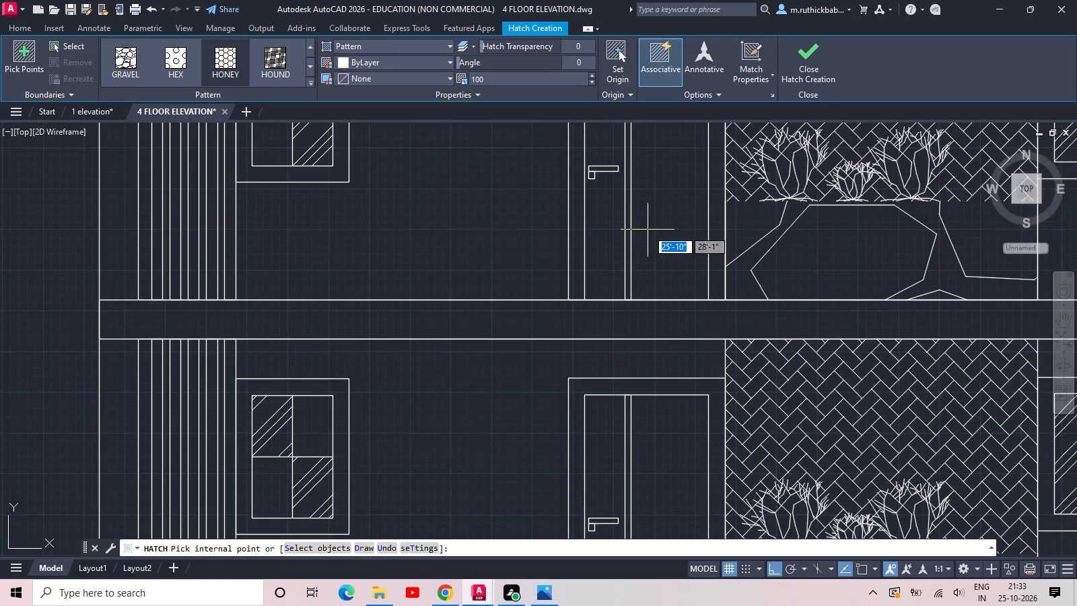
pyautogui.moveTo(652, 230); pyautogui.dragTo(607, 273, button='middle')
pyautogui.scroll(-1, 607, 273)
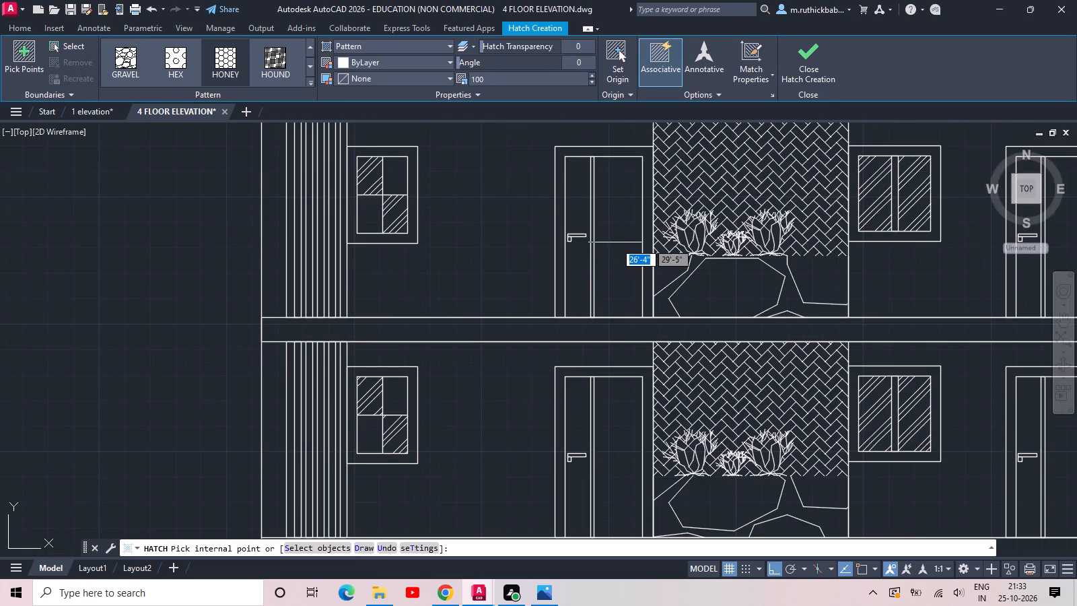
pyautogui.click(615, 240)
pyautogui.scroll(-2, 615, 246)
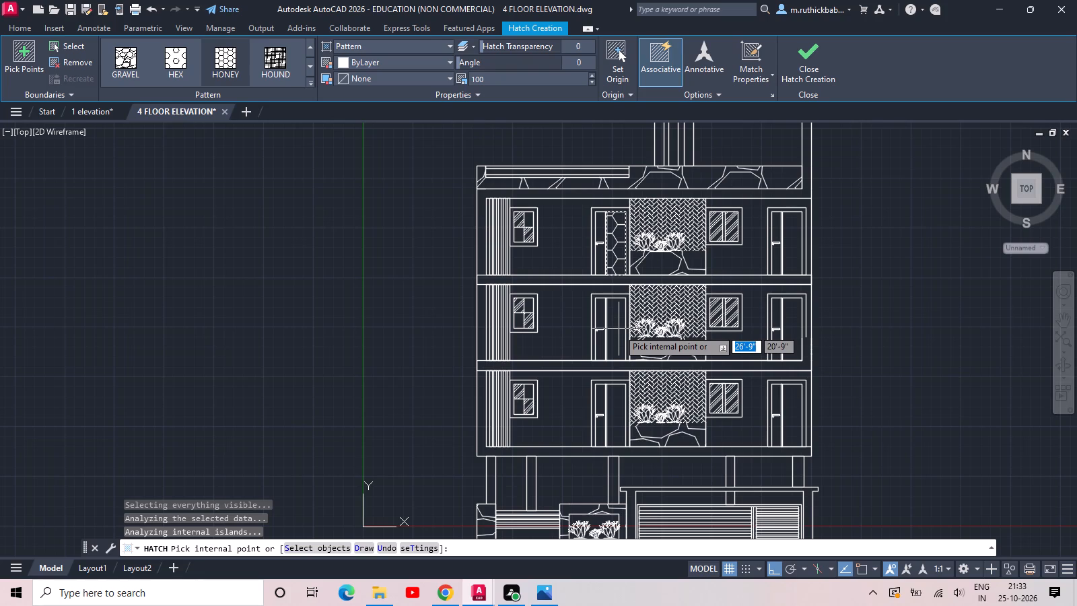
pyautogui.click(618, 329)
pyautogui.click(621, 418)
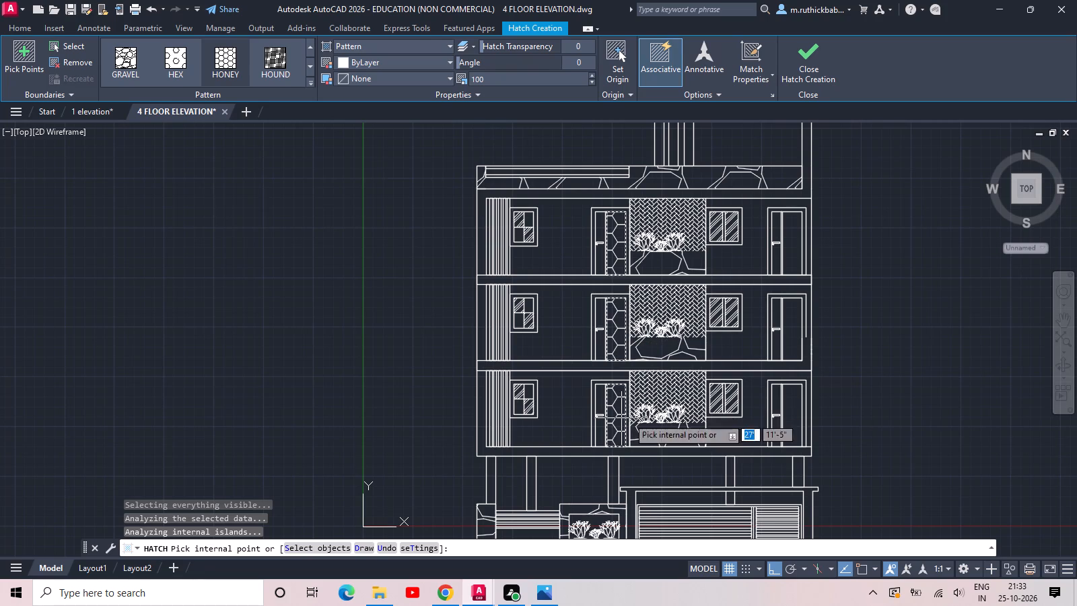
pyautogui.click(790, 412)
pyautogui.click(792, 334)
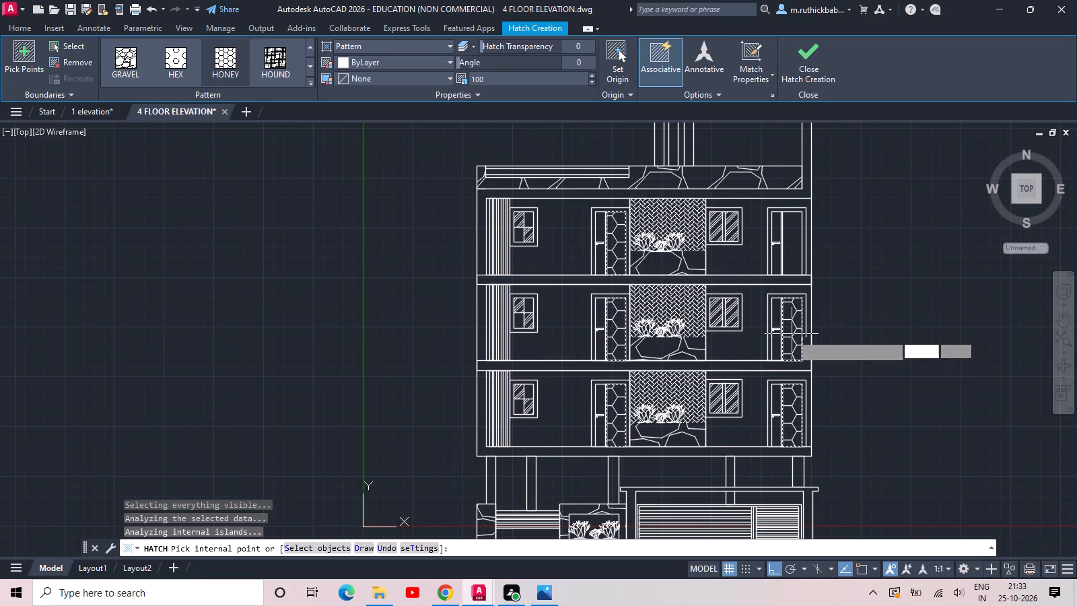
pyautogui.click(793, 254)
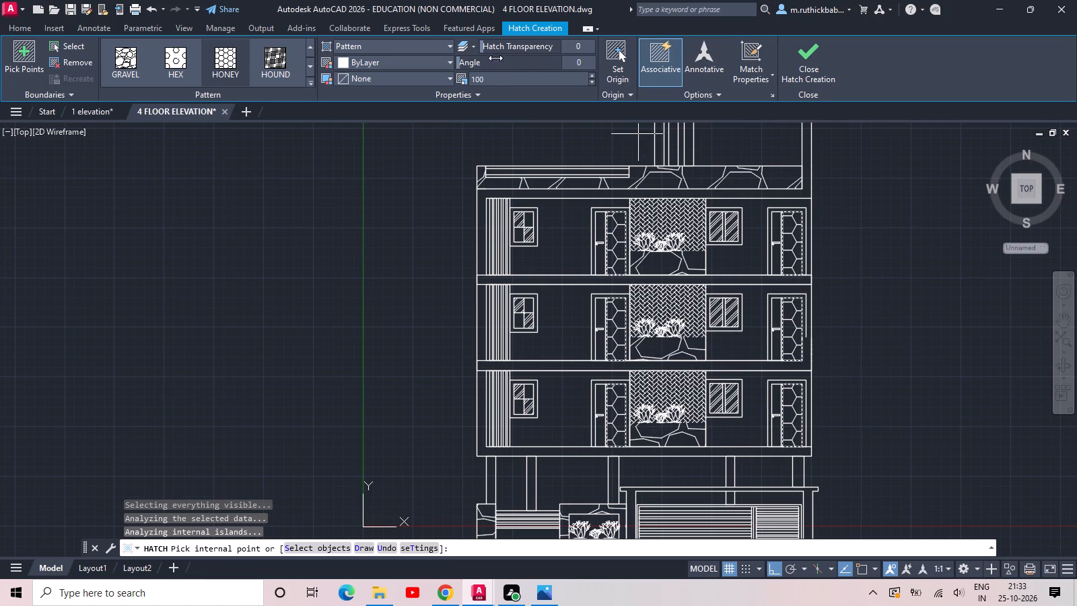
# Set the door hatch transparency to 64 and finish the hatch.
pyautogui.moveTo(486, 46); pyautogui.dragTo(560, 46)
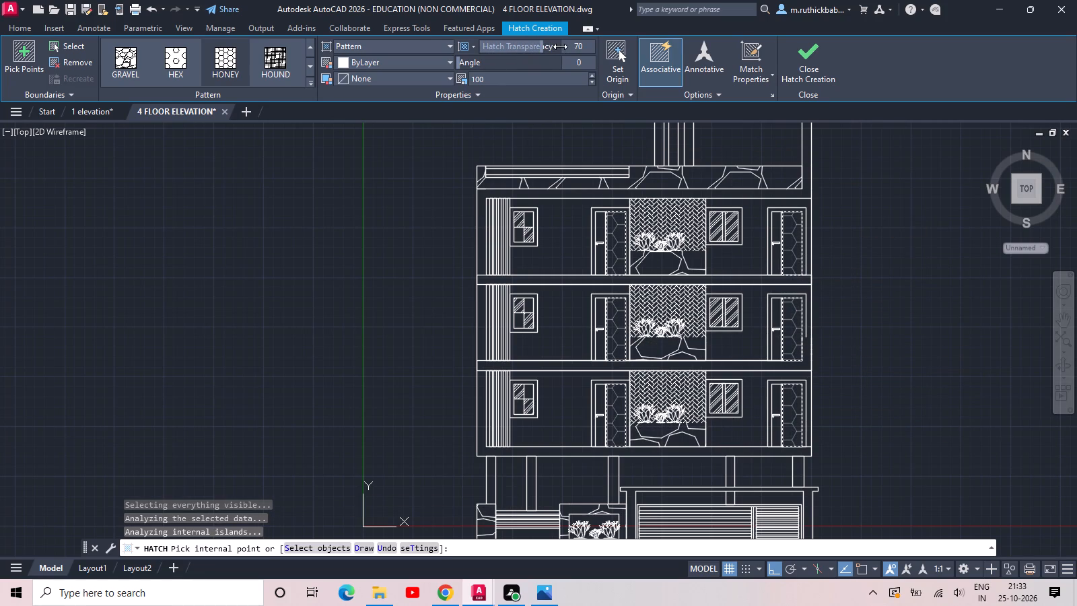
pyautogui.moveTo(560, 46); pyautogui.dragTo(555, 45)
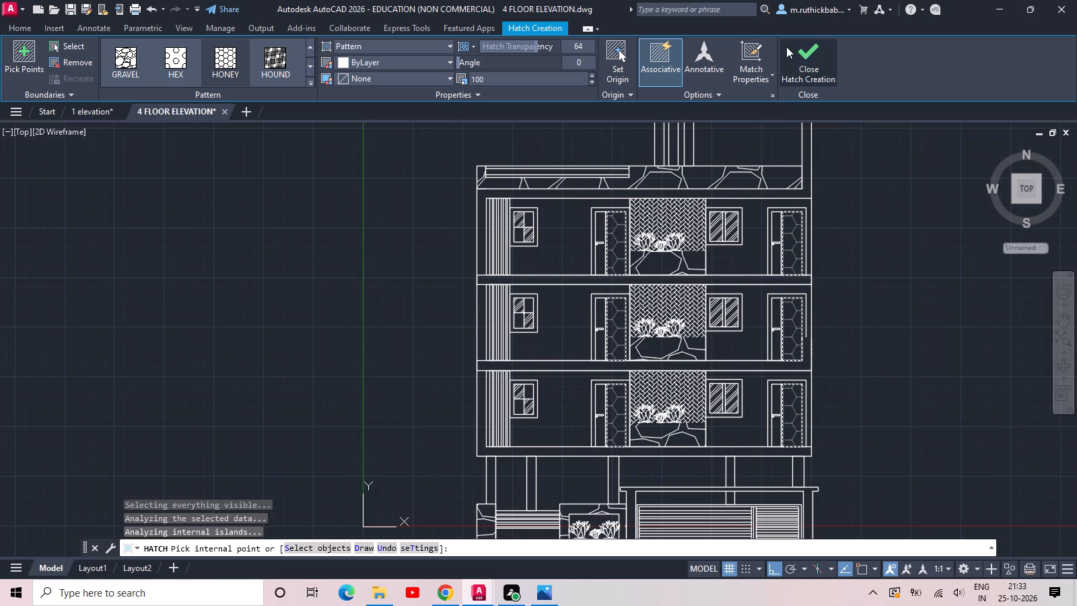
pyautogui.click(808, 57)
# Set the transparency of the herringbone wall hatch behind the plants on the three upper floors to 33.
pyautogui.click(674, 219)
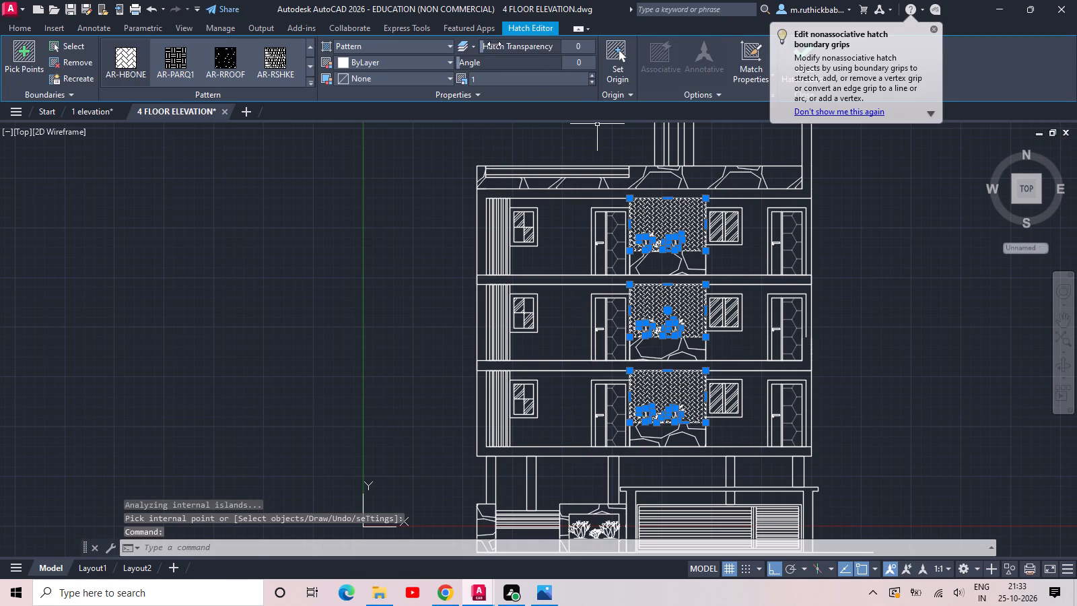
pyautogui.moveTo(491, 45); pyautogui.dragTo(532, 50)
pyautogui.moveTo(532, 50); pyautogui.dragTo(553, 53)
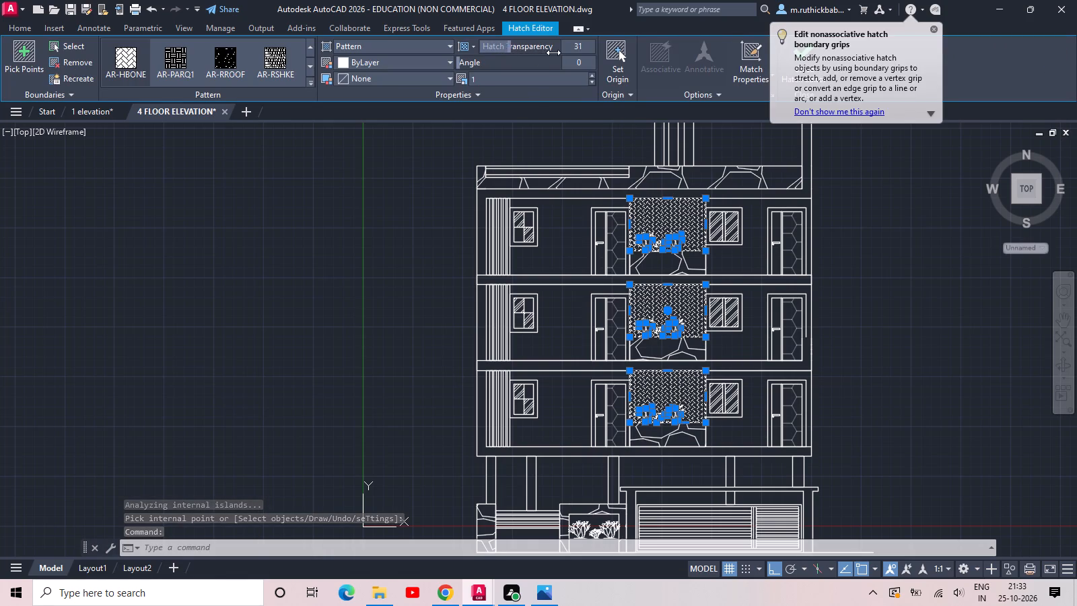
pyautogui.moveTo(553, 53); pyautogui.dragTo(542, 50)
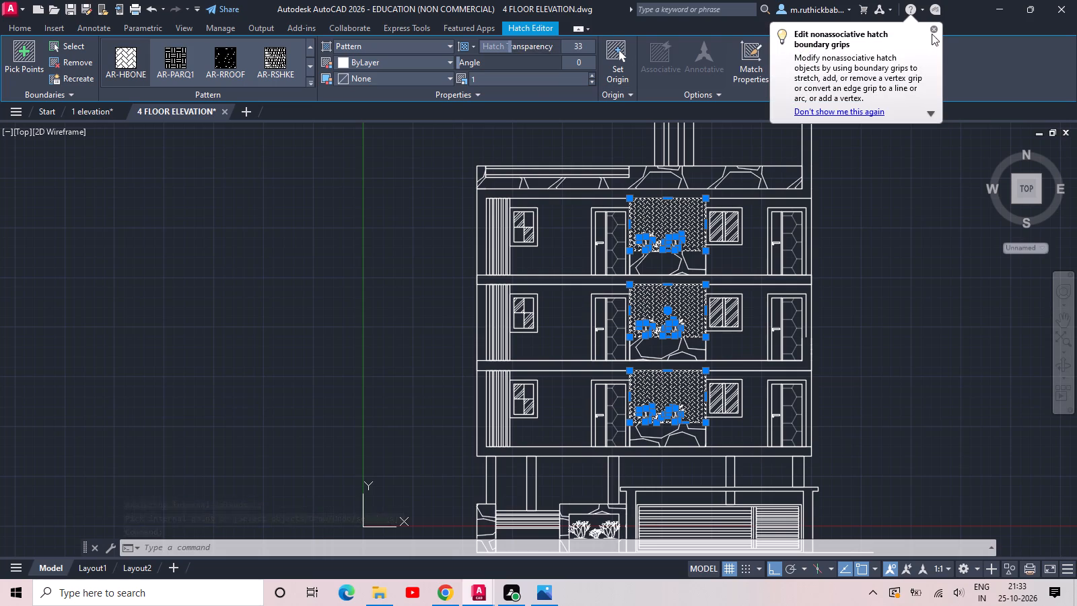
# Set the upper floors' herringbone wall hatch to transparency 46 and angle 96, and finish the hatch edit.
pyautogui.click(935, 28)
pyautogui.scroll(2, 676, 180)
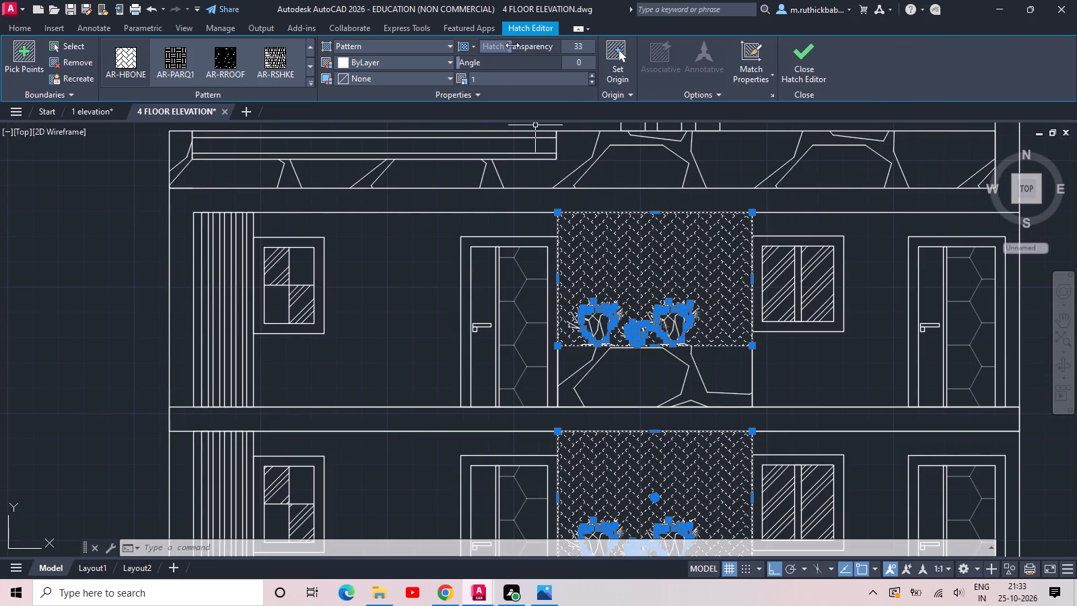
pyautogui.moveTo(512, 45); pyautogui.dragTo(543, 54)
pyautogui.moveTo(543, 54); pyautogui.dragTo(536, 53)
pyautogui.moveTo(466, 64); pyautogui.dragTo(560, 75)
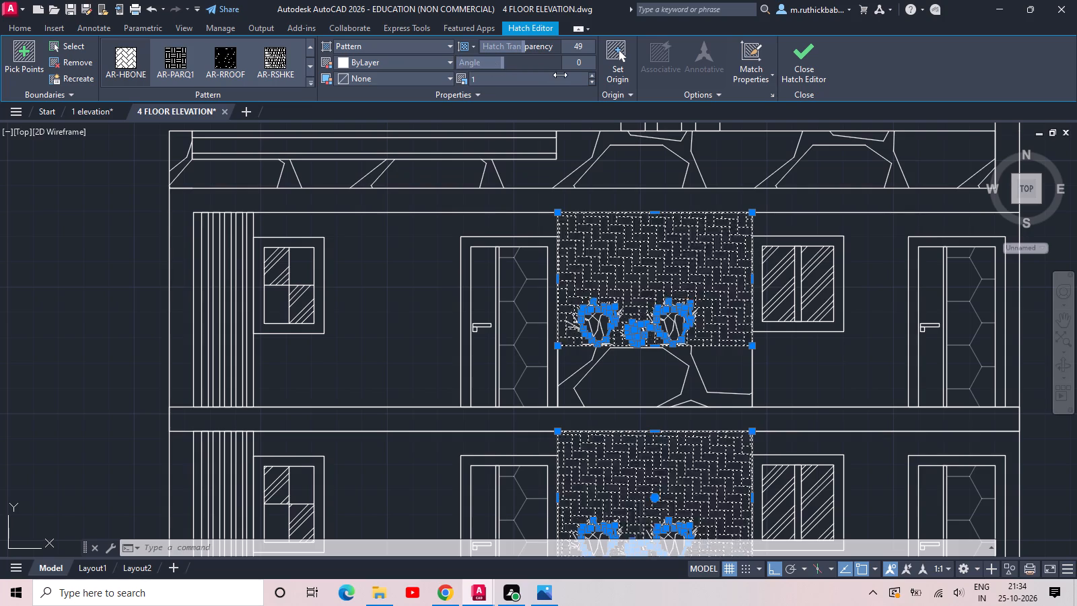
pyautogui.moveTo(560, 75); pyautogui.dragTo(528, 75)
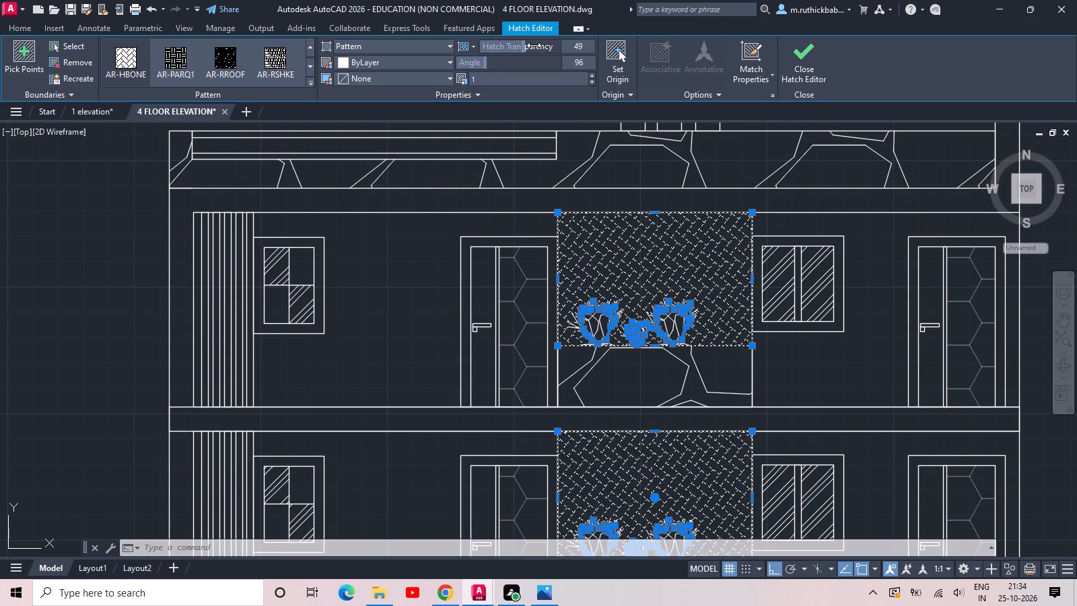
pyautogui.moveTo(527, 43); pyautogui.dragTo(542, 50)
pyautogui.moveTo(542, 50); pyautogui.dragTo(531, 50)
pyautogui.press('Return')
pyautogui.press('Return')
pyautogui.click(803, 64)
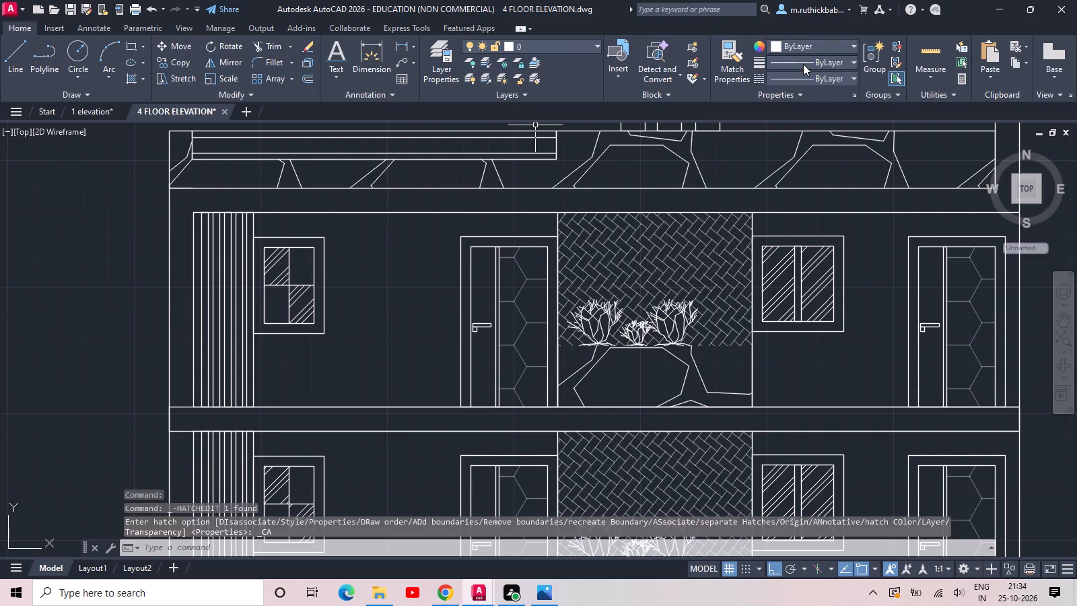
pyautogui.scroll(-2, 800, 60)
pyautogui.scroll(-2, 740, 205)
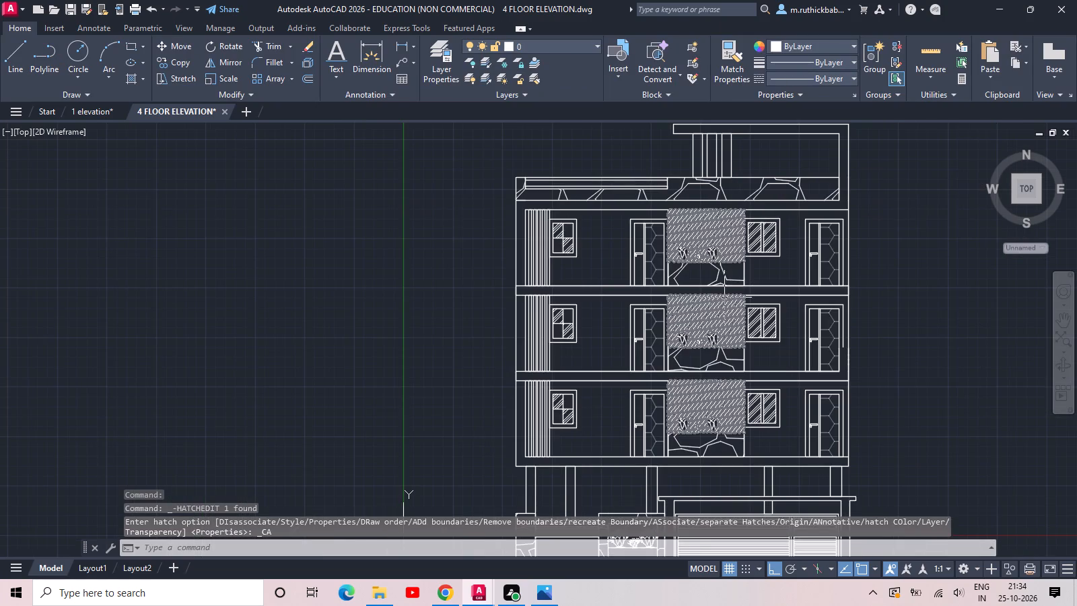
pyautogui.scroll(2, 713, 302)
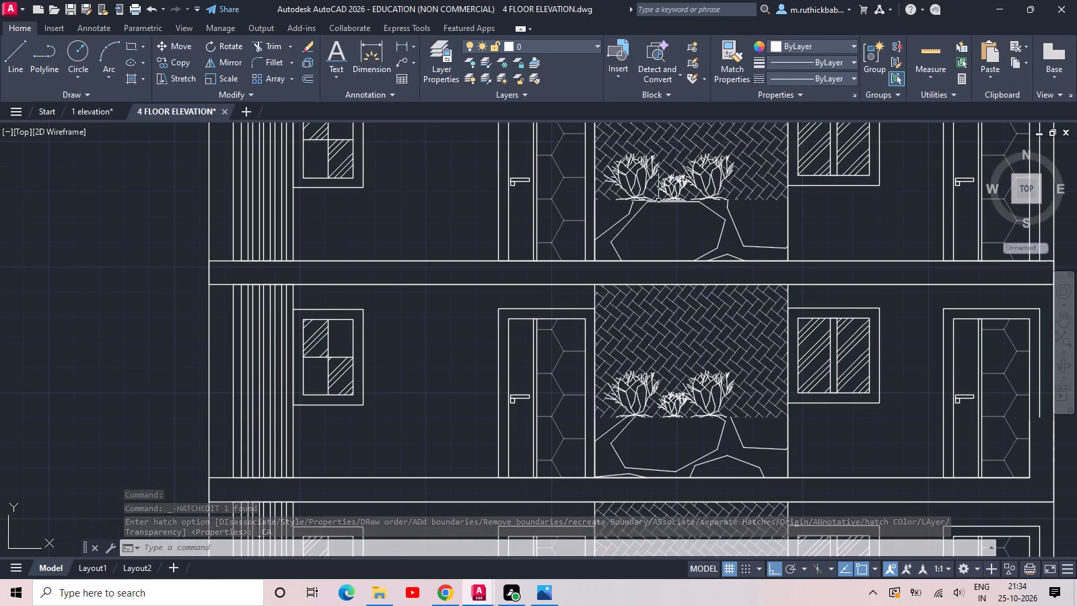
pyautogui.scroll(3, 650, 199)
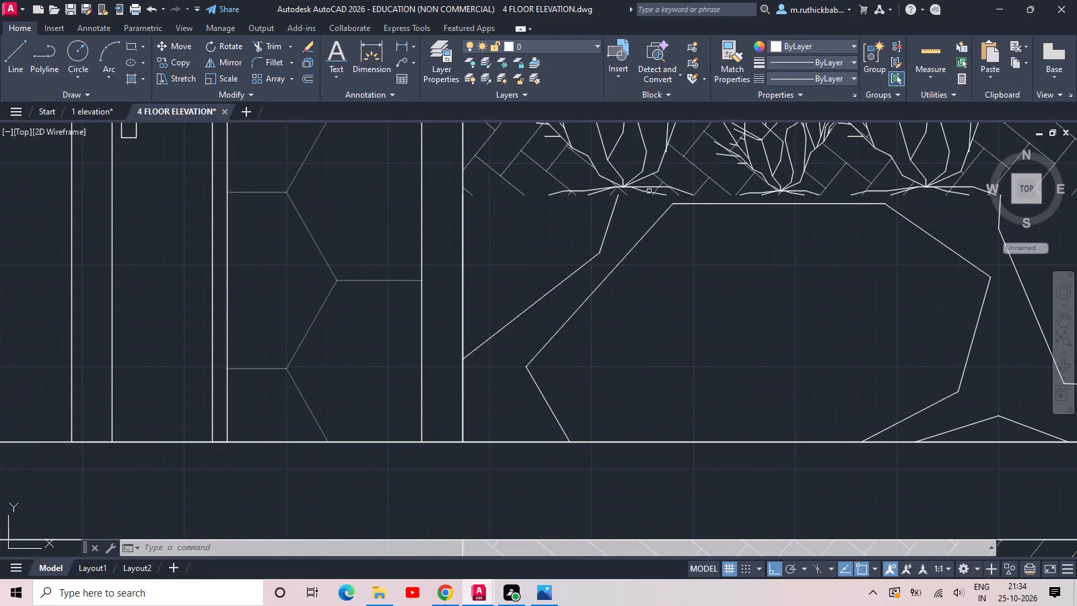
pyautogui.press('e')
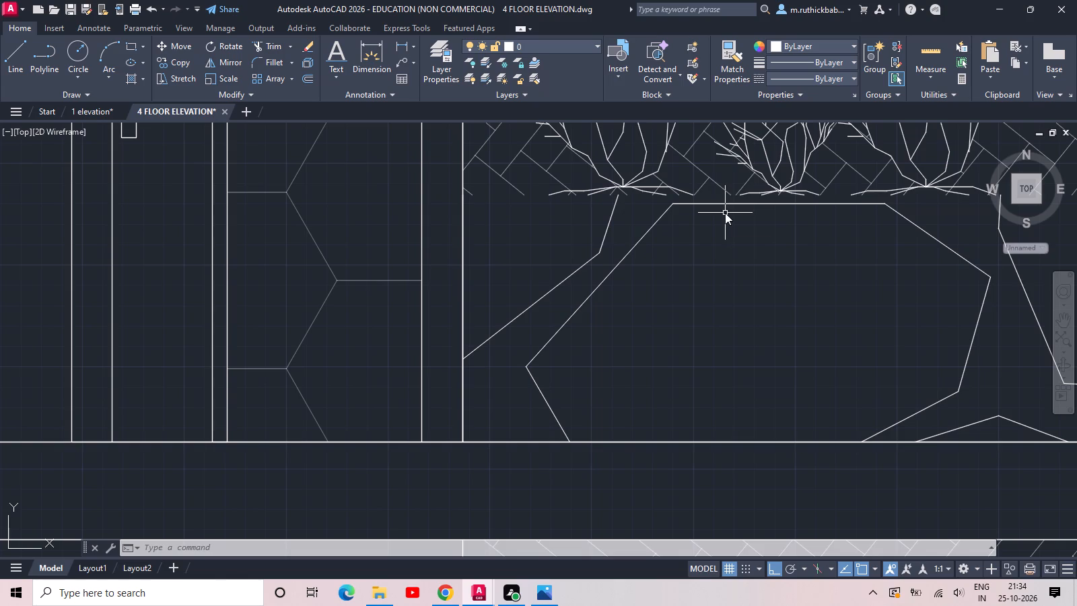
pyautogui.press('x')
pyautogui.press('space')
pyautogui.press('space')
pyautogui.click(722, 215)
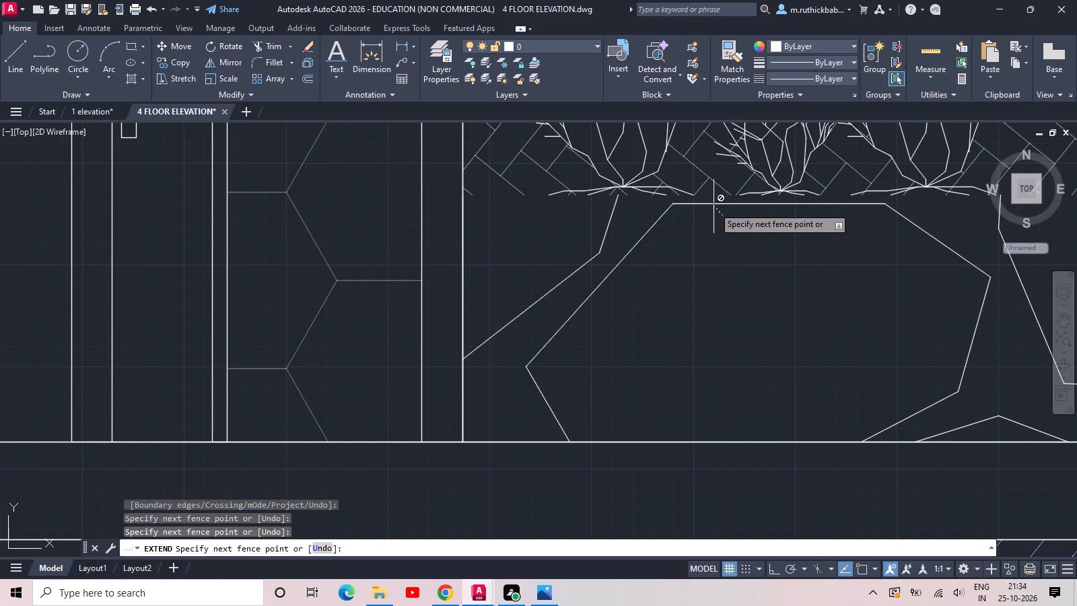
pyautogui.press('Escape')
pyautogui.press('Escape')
# Draw a horizontal line across the top floor's middle panel, between the herringbone hatch and the stone base.
pyautogui.write('L')
pyautogui.press('space')
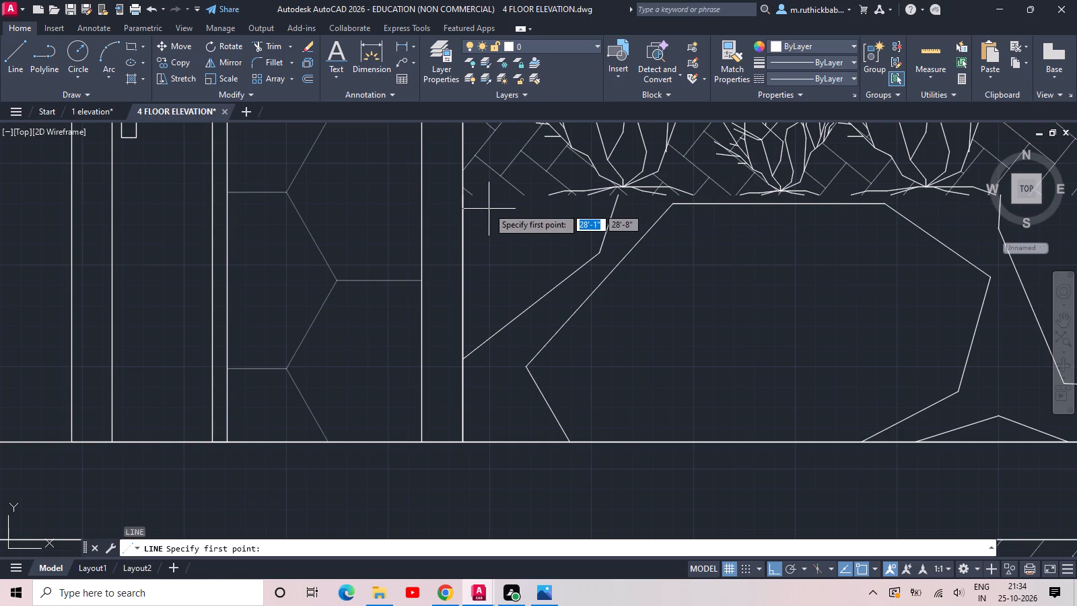
pyautogui.click(463, 197)
pyautogui.moveTo(819, 199); pyautogui.dragTo(571, 203, button='middle')
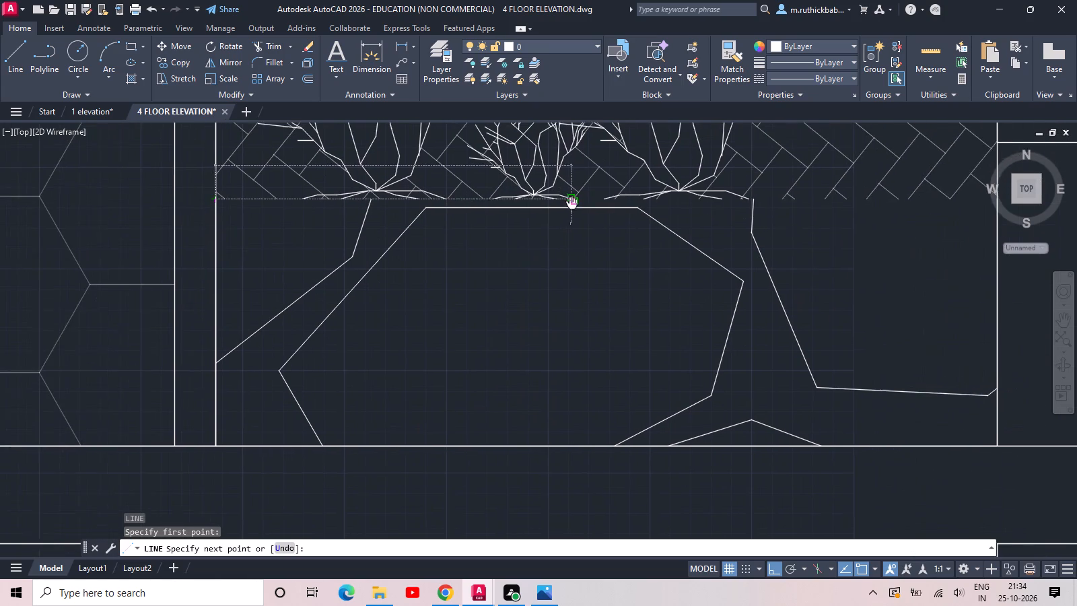
pyautogui.moveTo(960, 211); pyautogui.dragTo(778, 237, button='middle')
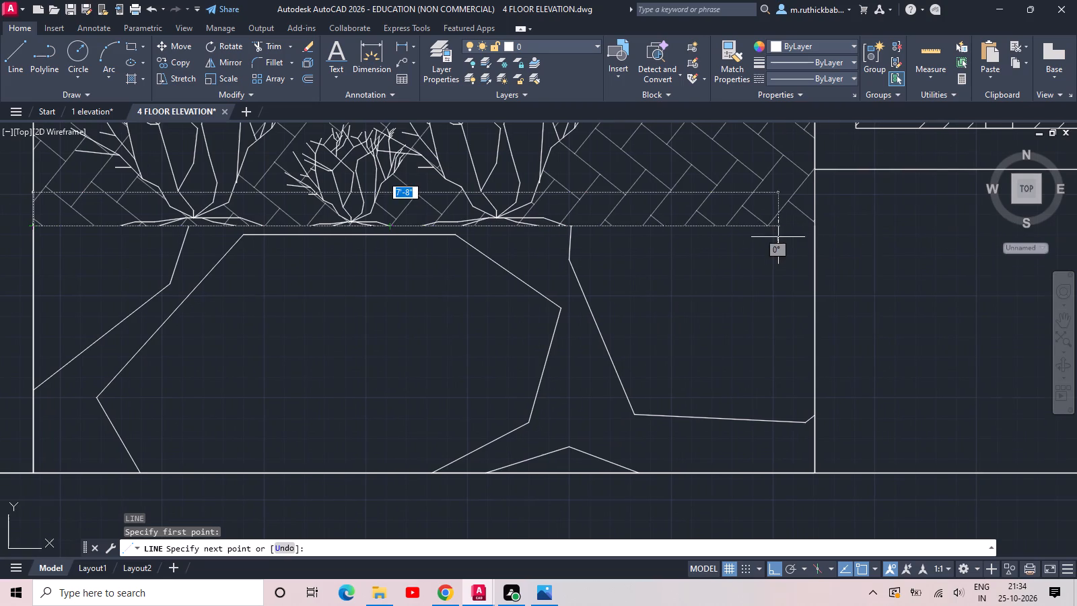
pyautogui.click(818, 232)
pyautogui.scroll(-2, 817, 231)
pyautogui.press('Escape')
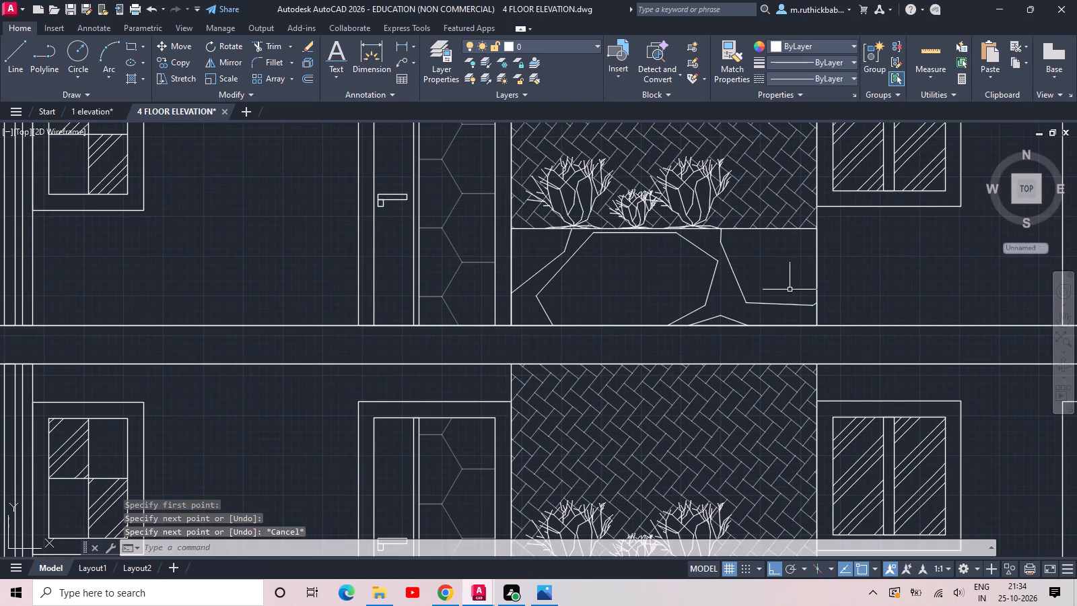
# Copy the line under the top floor's herringbone hatch to the matching position on the two floors below.
pyautogui.click(800, 237)
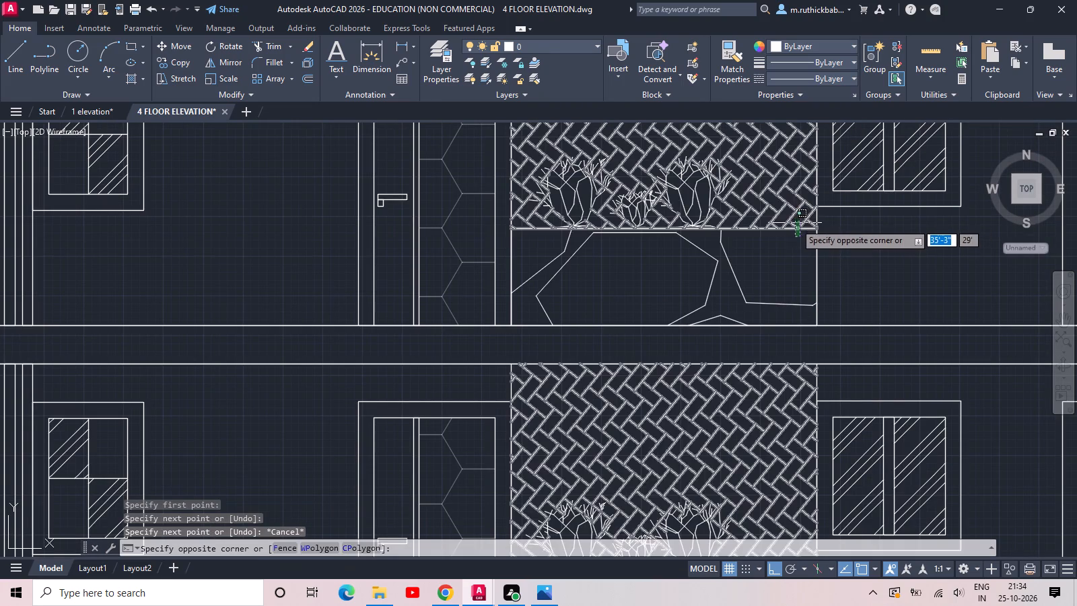
pyautogui.click(791, 228)
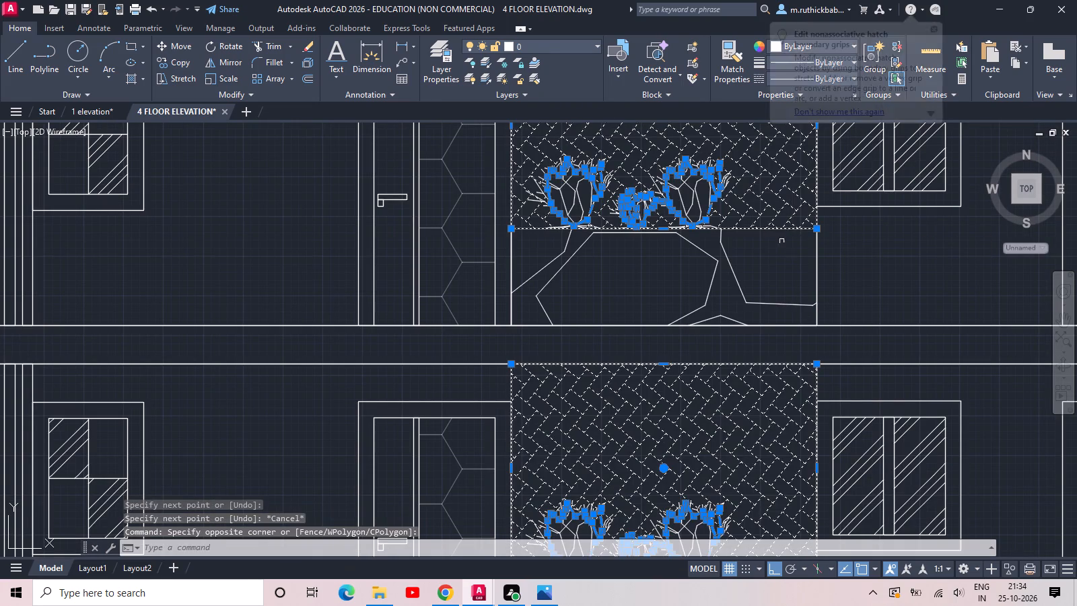
pyautogui.press('Escape')
pyautogui.press('Escape')
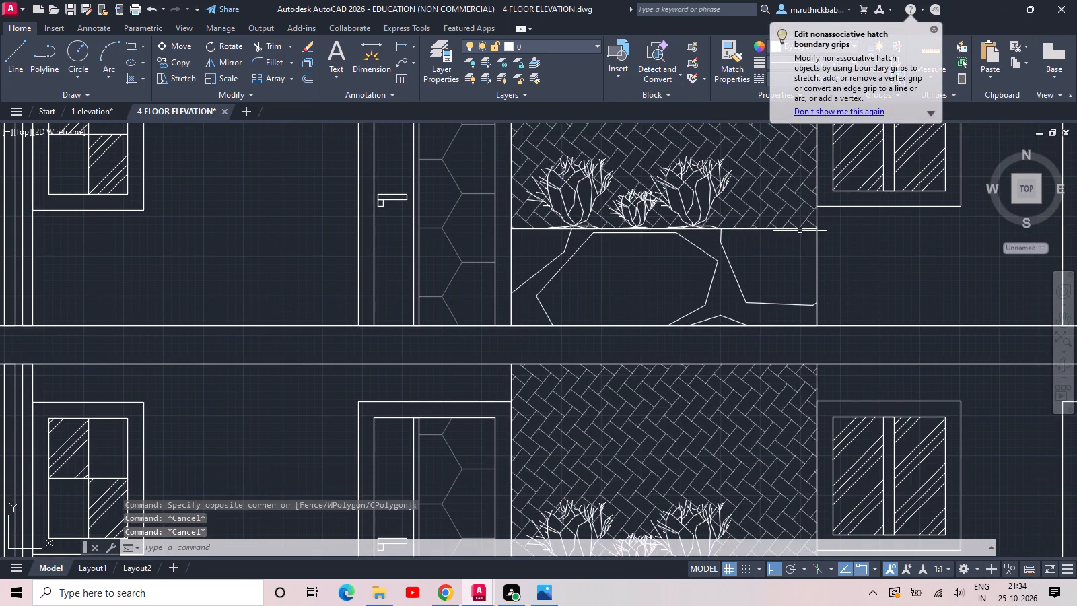
pyautogui.scroll(2, 800, 232)
pyautogui.click(800, 227)
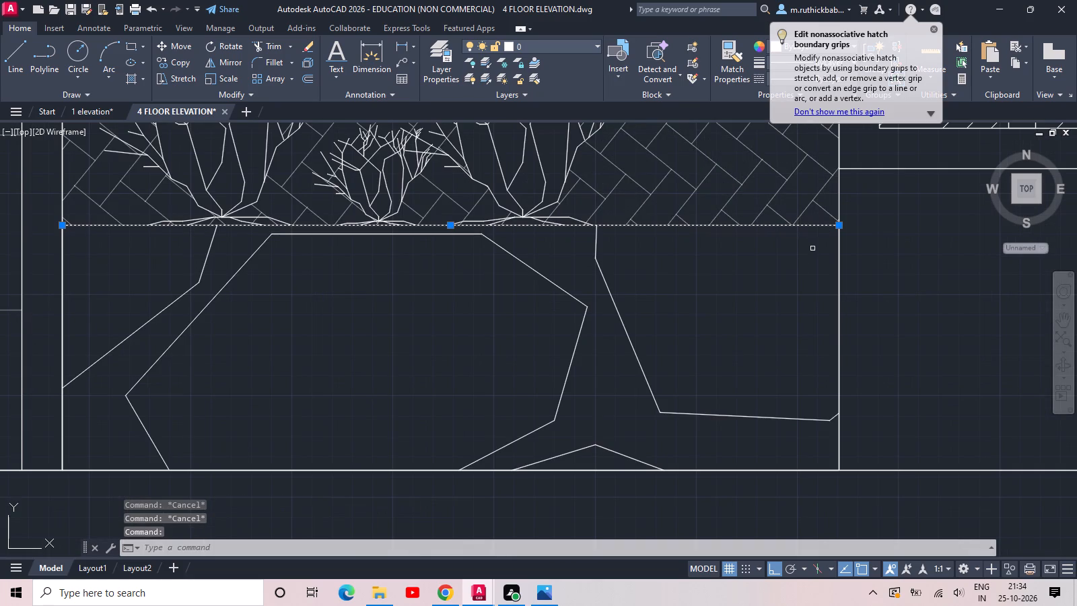
pyautogui.write('CO')
pyautogui.press('space')
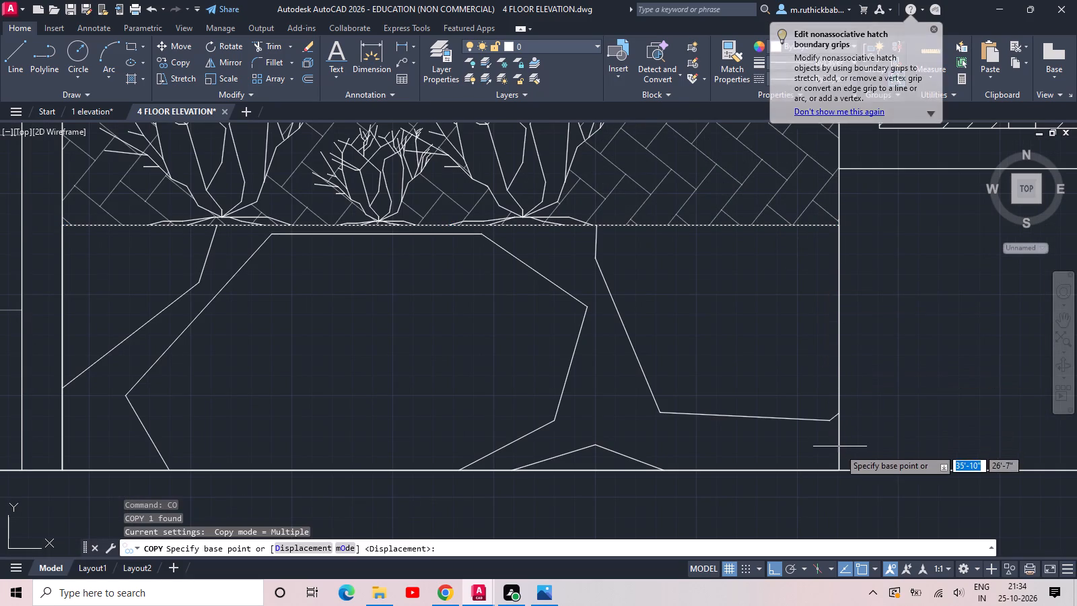
pyautogui.click(838, 466)
pyautogui.moveTo(846, 424); pyautogui.dragTo(784, 30, button='middle')
pyautogui.scroll(-2, 781, 36)
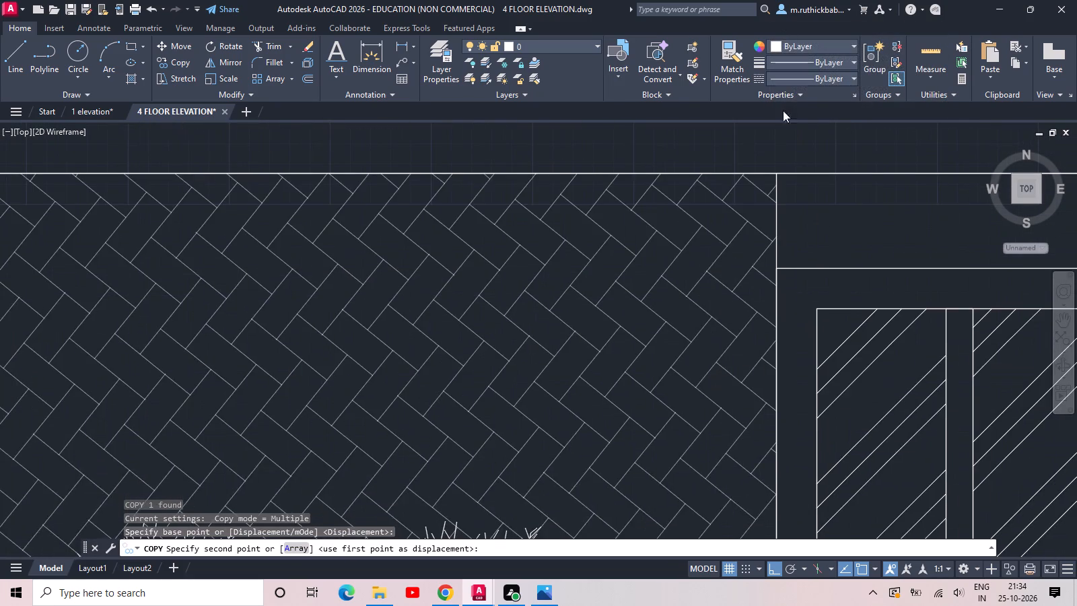
pyautogui.scroll(-2, 786, 189)
pyautogui.scroll(-1, 781, 270)
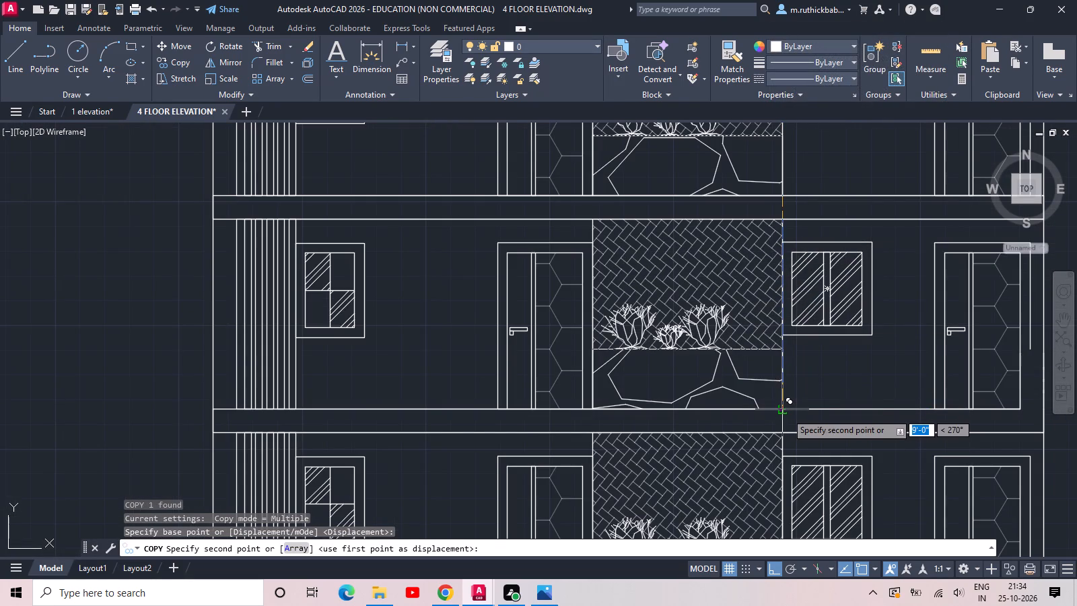
pyautogui.click(786, 412)
pyautogui.moveTo(794, 399); pyautogui.dragTo(735, 0, button='middle')
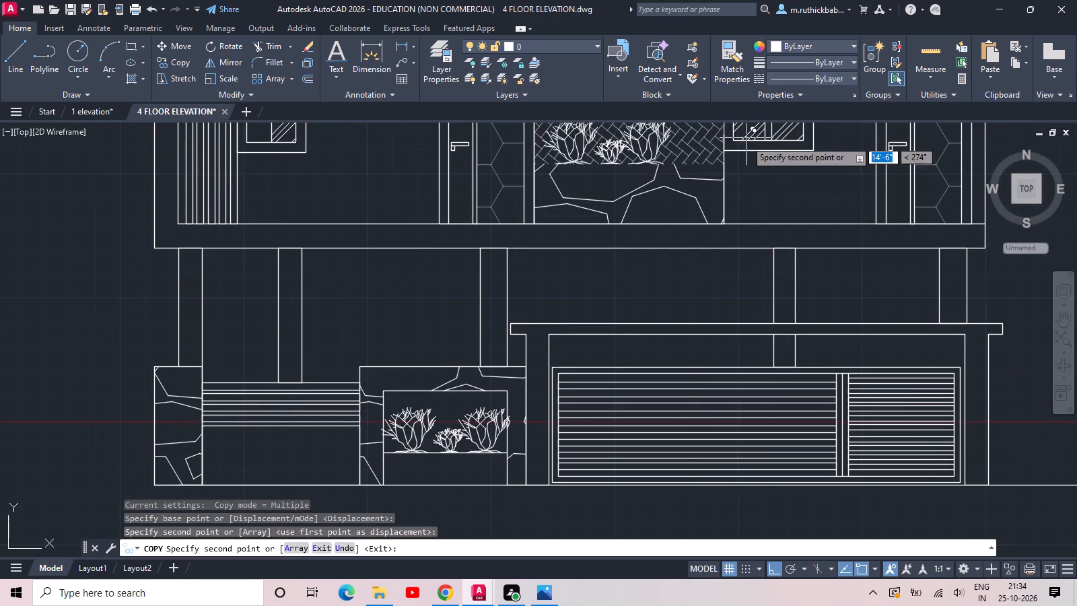
pyautogui.click(723, 224)
pyautogui.scroll(-2, 736, 213)
pyautogui.moveTo(736, 213); pyautogui.dragTo(758, 405, button='middle')
pyautogui.press('Escape')
pyautogui.press('Escape')
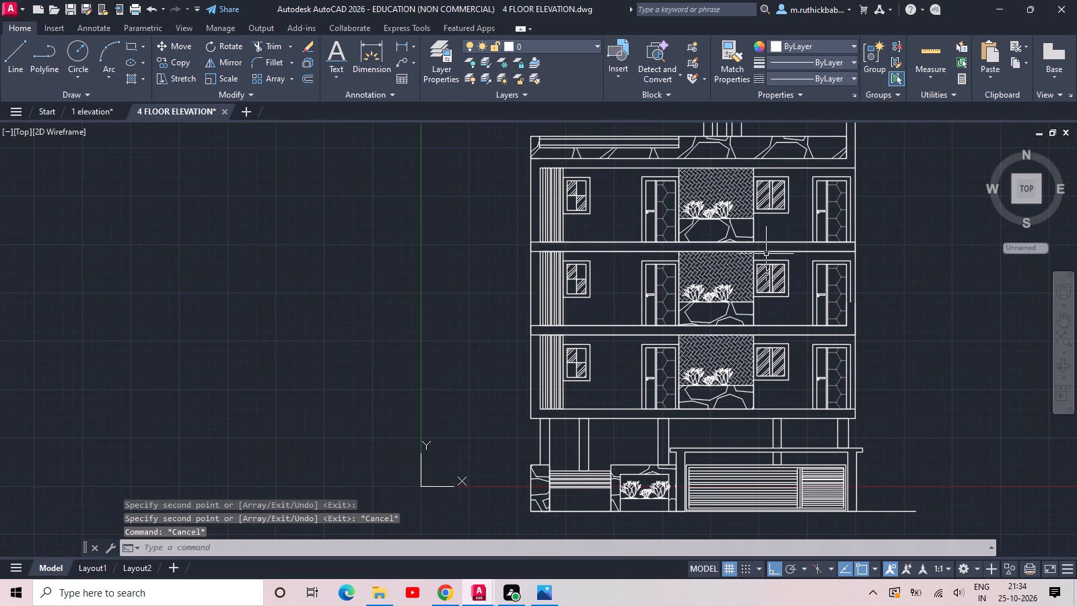
# Examine the elevation's upper floors, ground-floor columns, planter and gate for remaining corrections.
pyautogui.scroll(-1, 766, 255)
pyautogui.scroll(2, 740, 305)
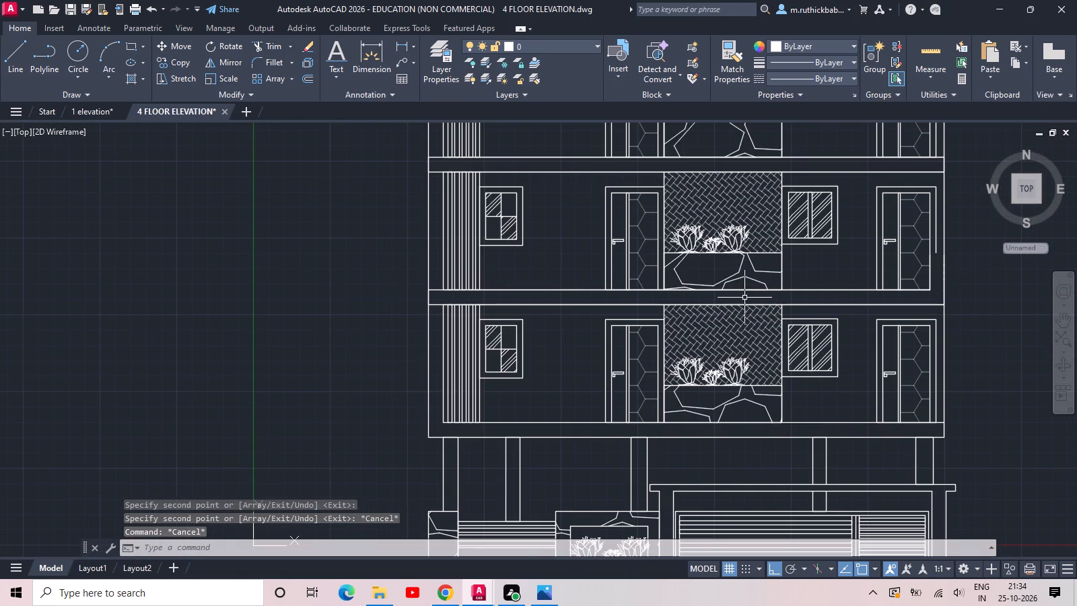
pyautogui.scroll(-1, 749, 294)
pyautogui.scroll(1, 742, 302)
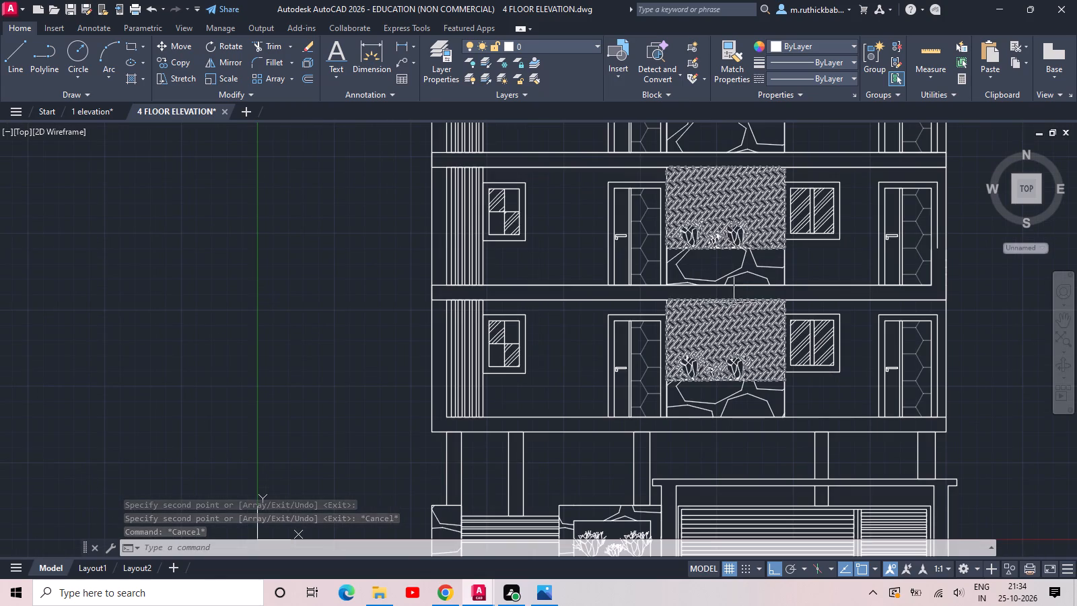
pyautogui.scroll(-1, 721, 317)
pyautogui.scroll(1, 659, 454)
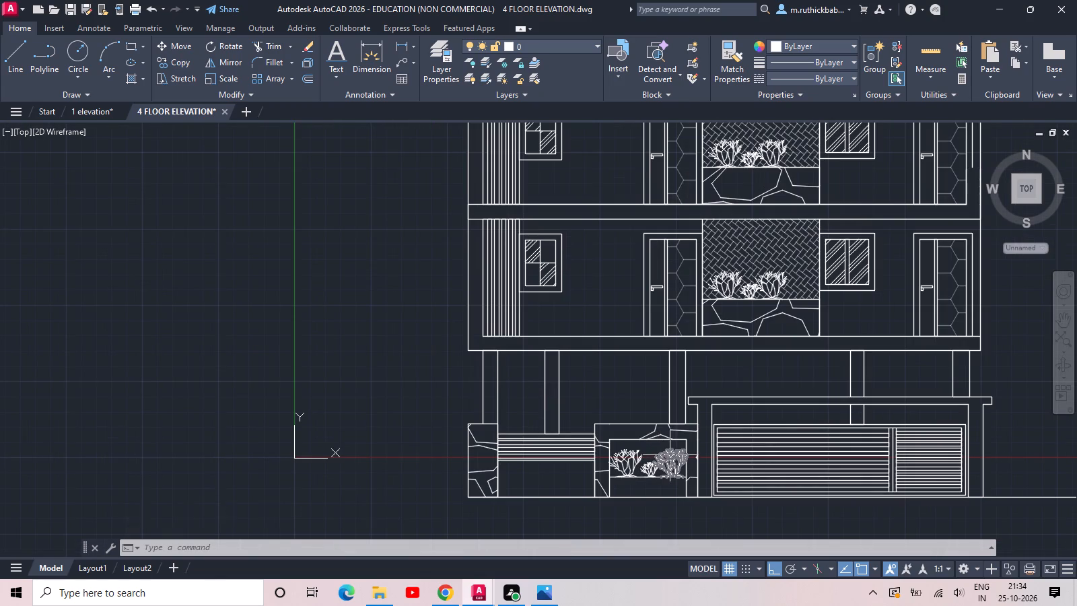
pyautogui.scroll(-1, 650, 428)
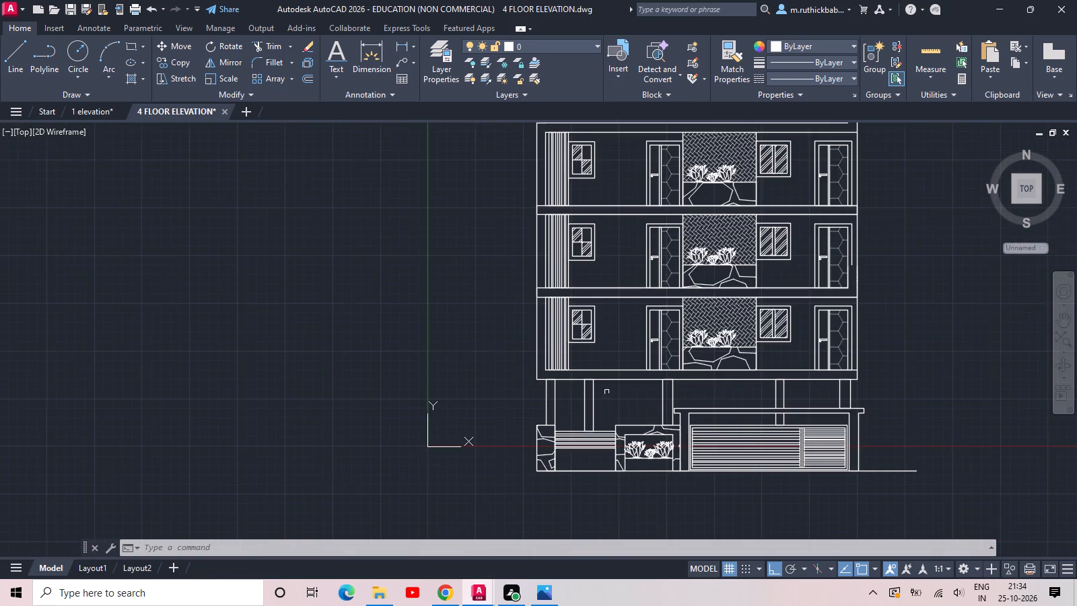
pyautogui.scroll(2, 605, 391)
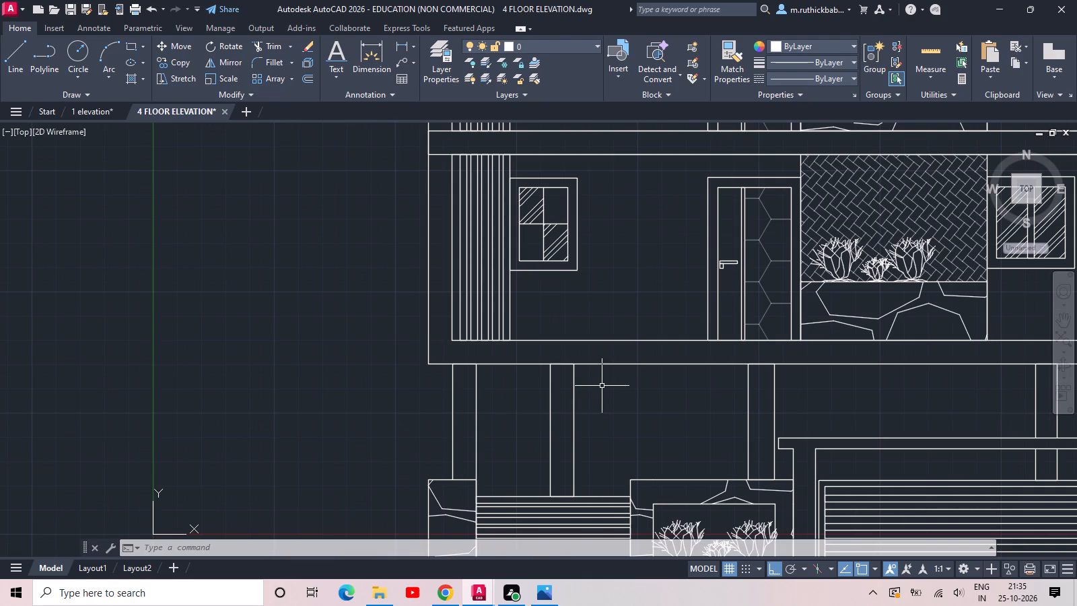
pyautogui.scroll(-1, 602, 386)
pyautogui.scroll(2, 602, 386)
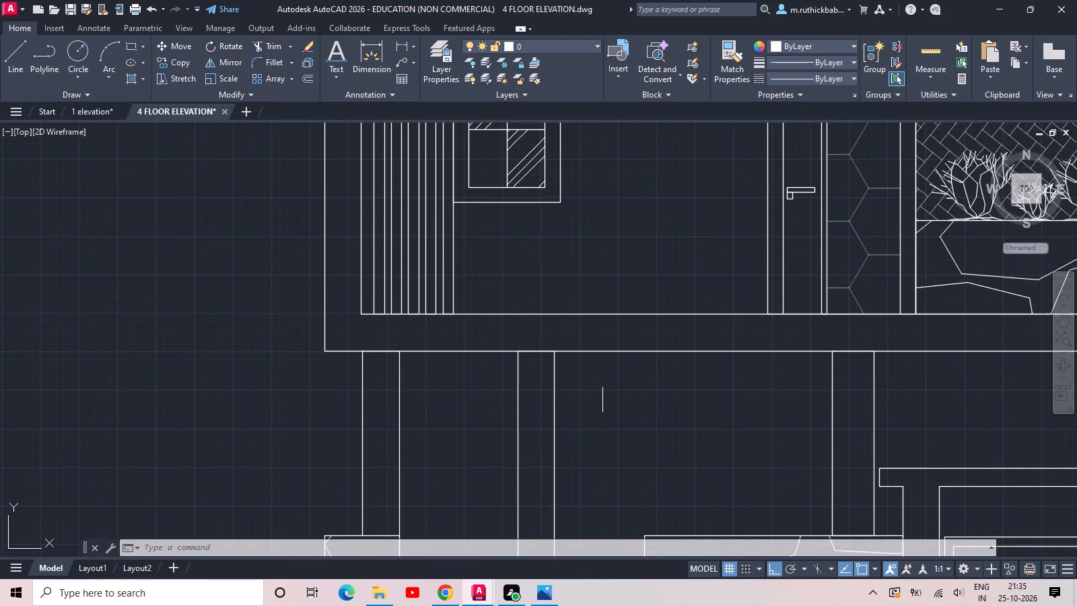
pyautogui.scroll(-4, 602, 385)
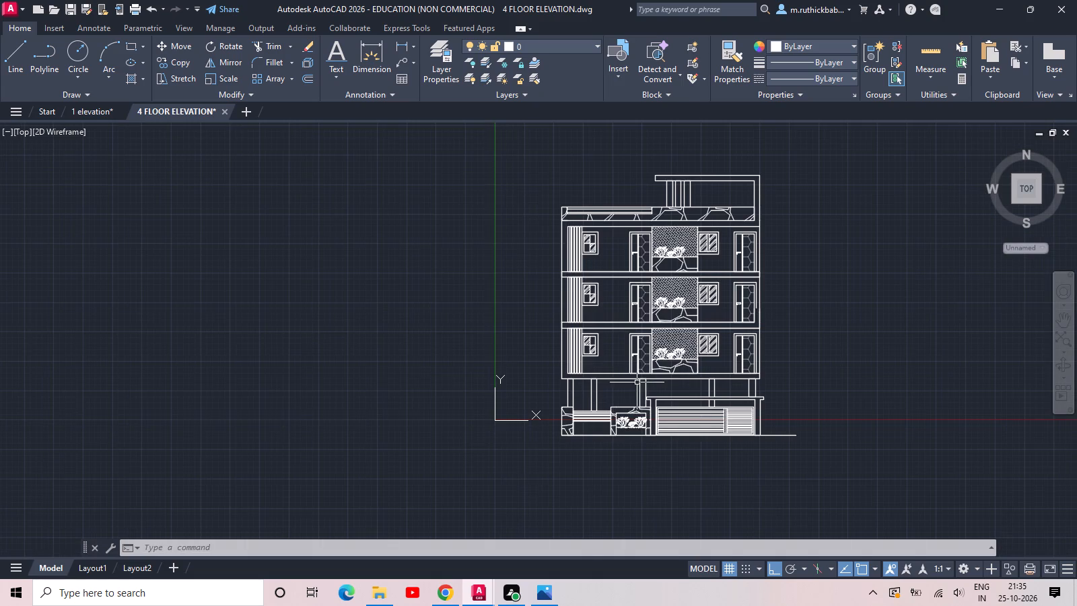
pyautogui.moveTo(637, 382); pyautogui.dragTo(609, 378, button='middle')
# Save the 4 FLOOR ELEVATION drawing.
pyautogui.hotkey('ctrl', 's')
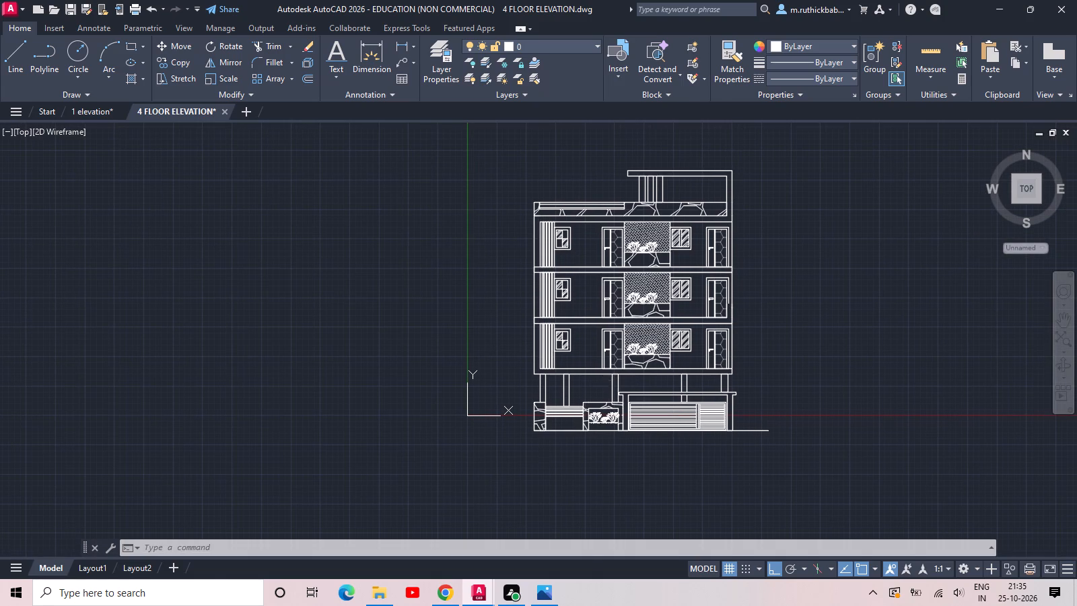
pyautogui.hotkey('ctrl', 's')
pyautogui.hotkey('ctrl', 's')
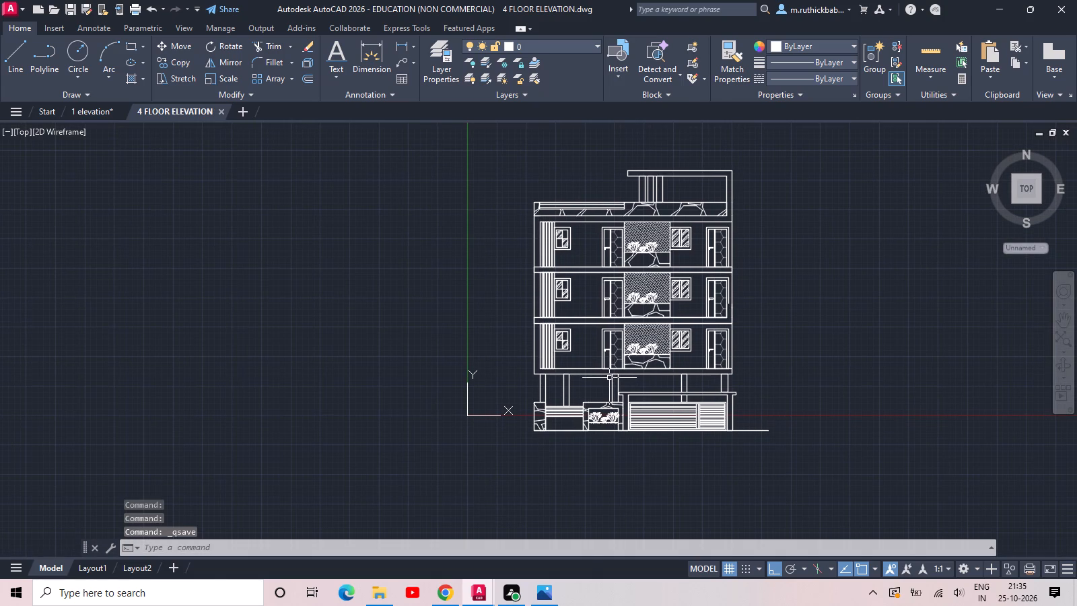
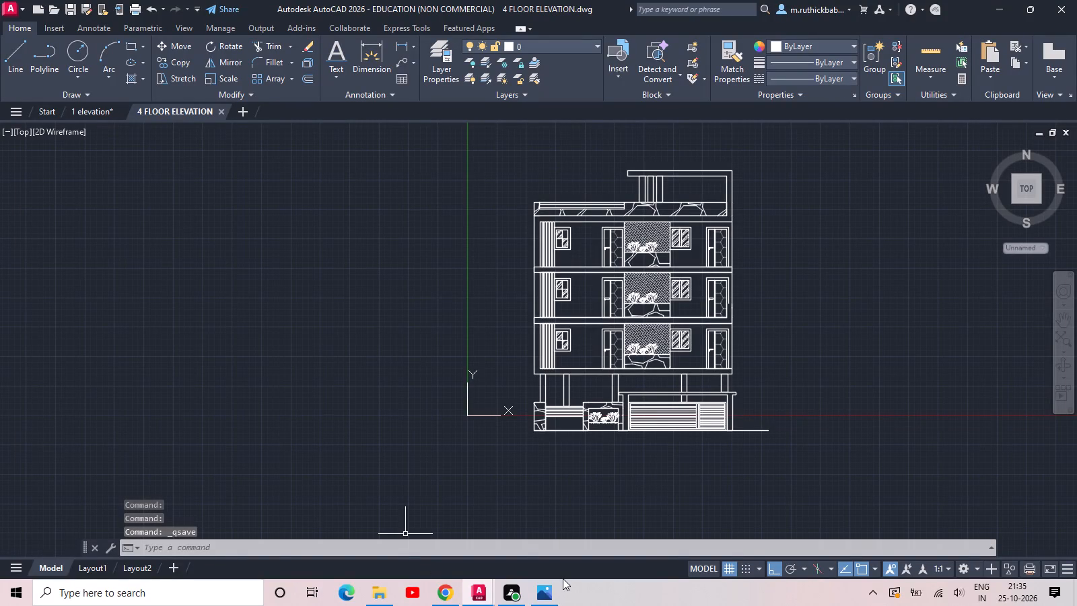
# Set up a centred plot with the DWG To PDF.pc3 plotter, using a window around the whole building elevation as the plot area.
pyautogui.hotkey('ctrl', 'p')
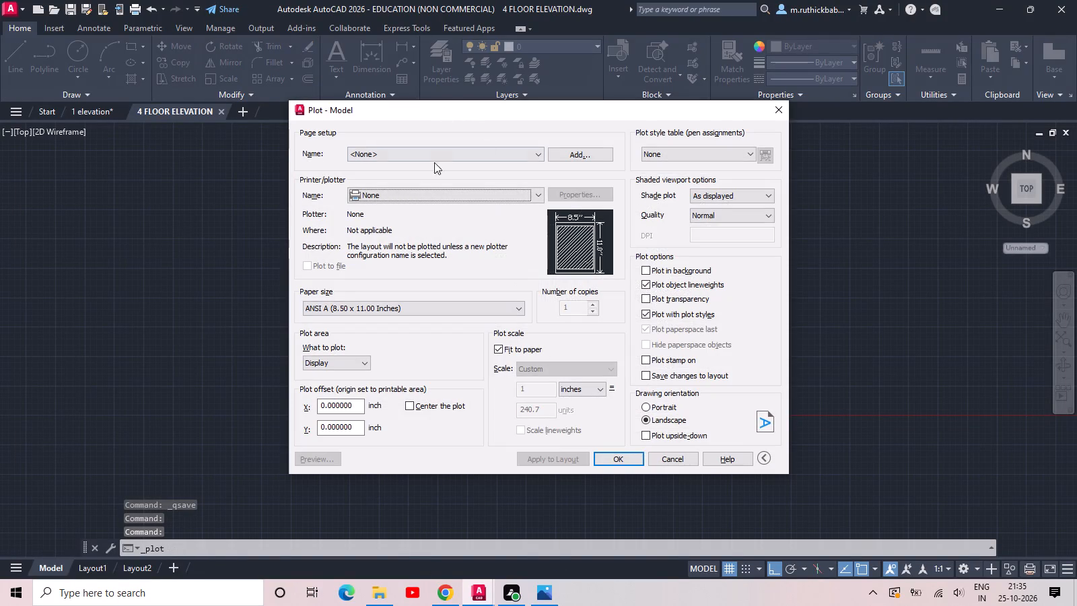
pyautogui.click(414, 193)
pyautogui.click(384, 350)
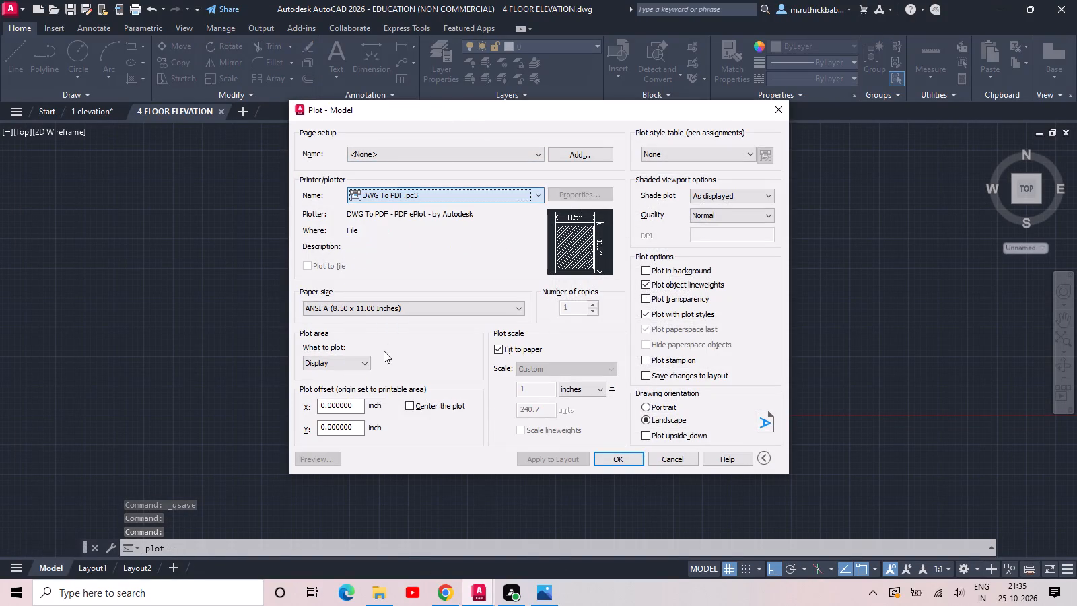
pyautogui.click(409, 406)
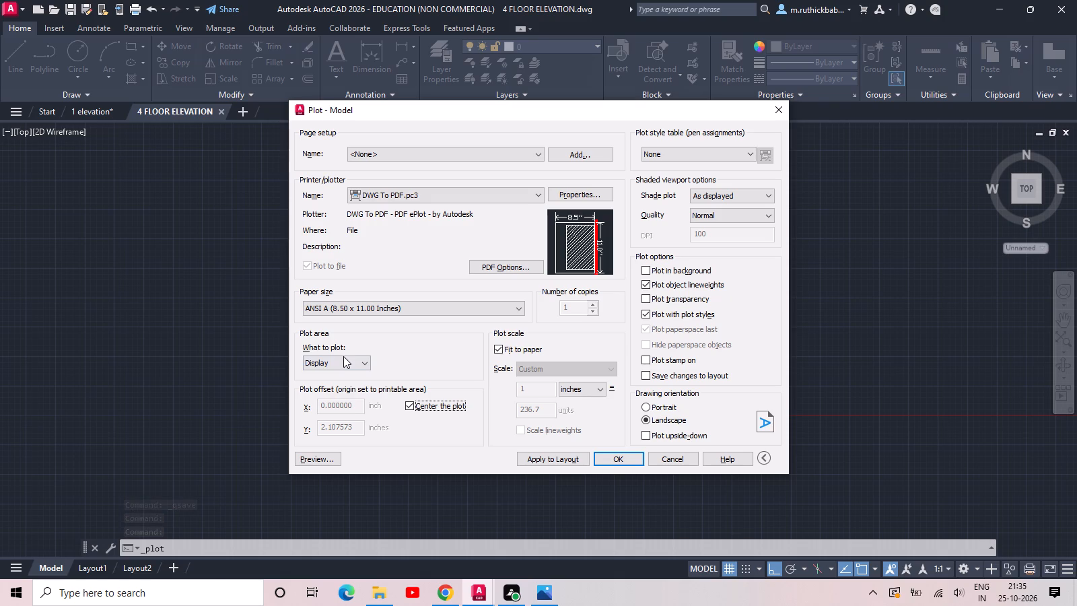
pyautogui.click(343, 357)
pyautogui.click(338, 401)
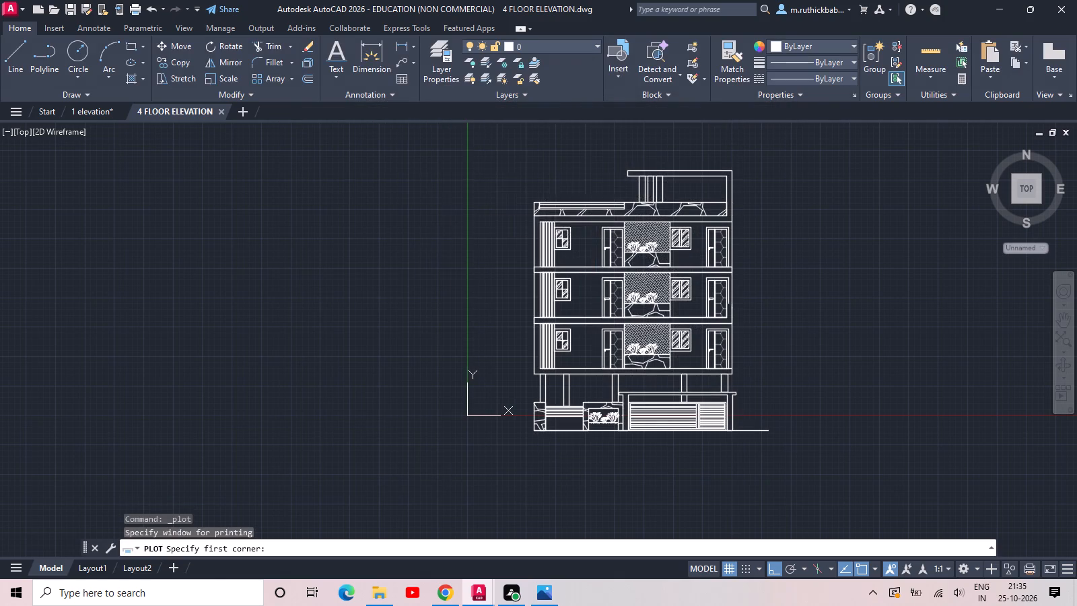
pyautogui.click(491, 140)
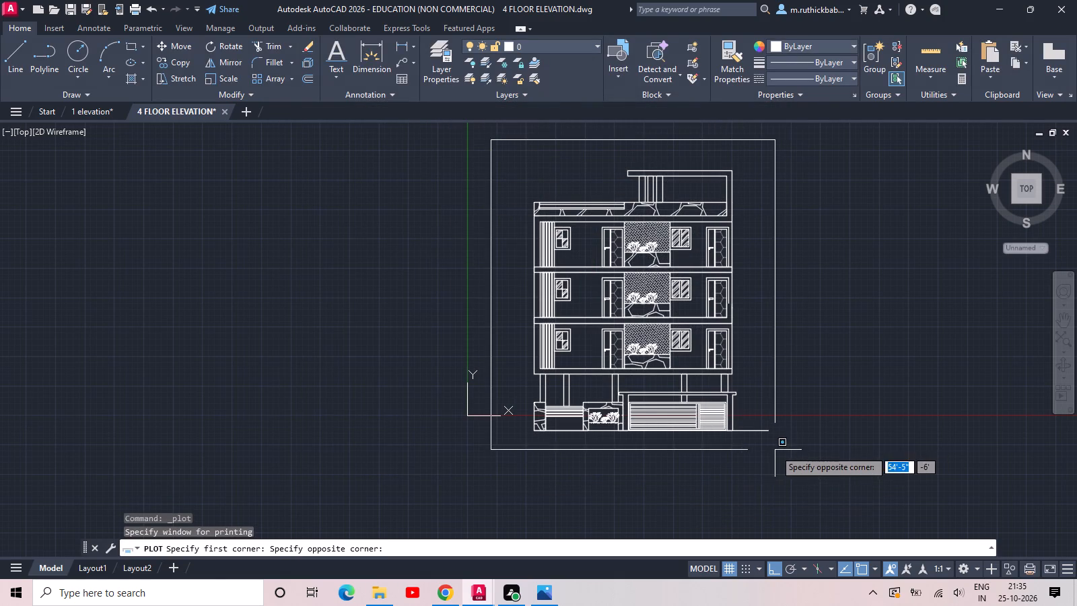
pyautogui.click(776, 451)
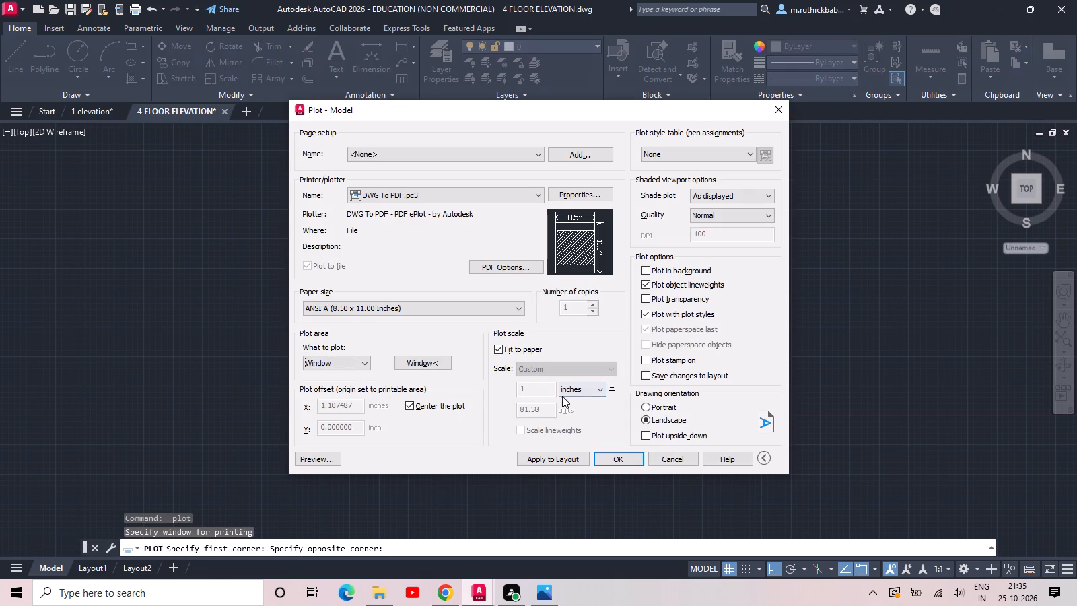
# Plot the elevation to 4 FLOOR ELEVATION-Model.pdf in the Documents folder and check the PDF down to the ground floor.
pyautogui.click(624, 458)
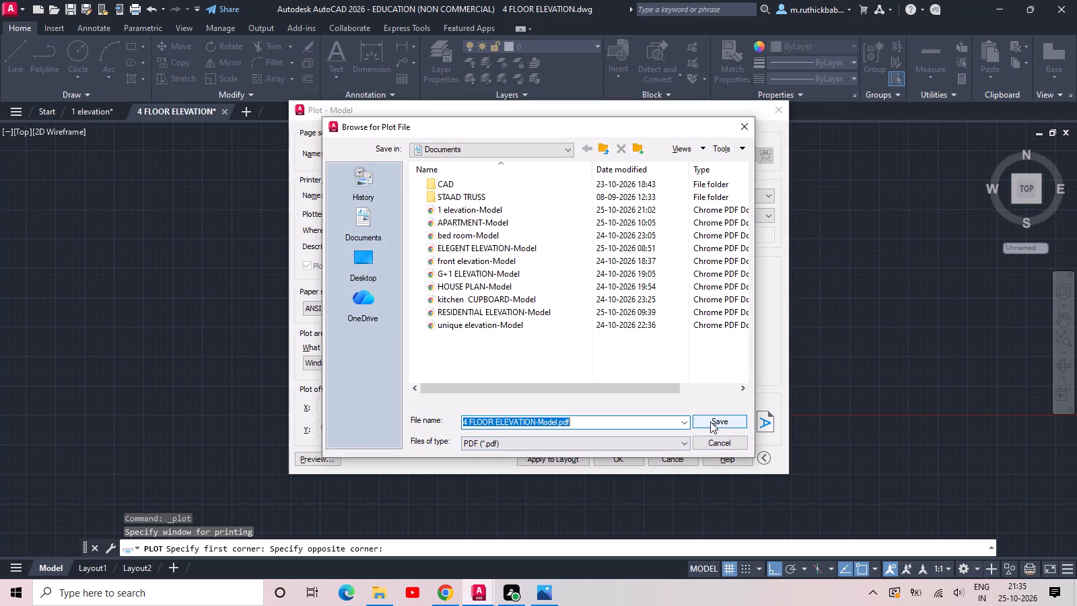
pyautogui.click(710, 422)
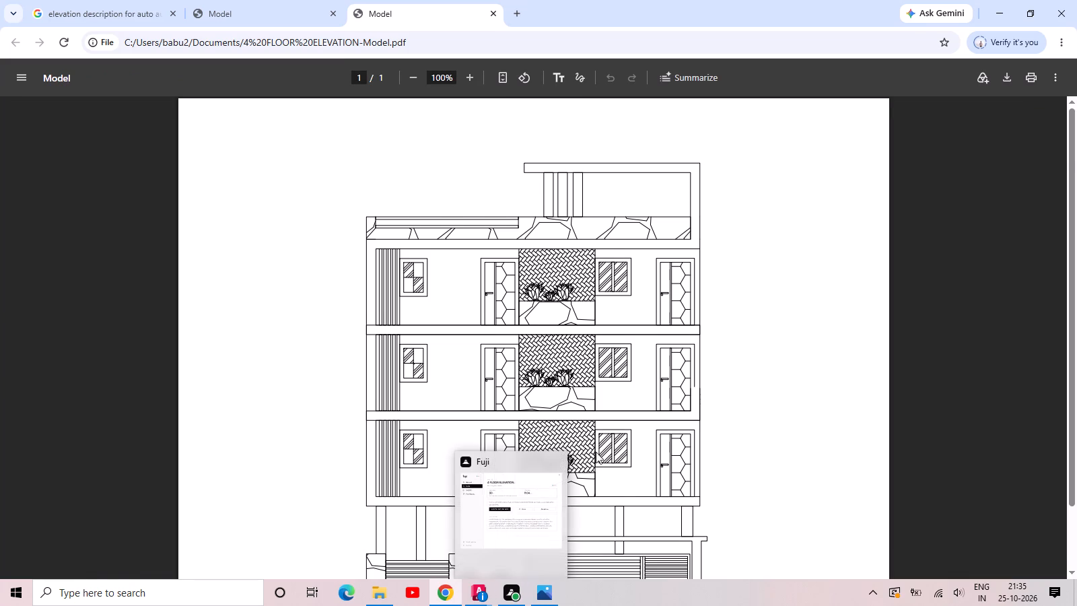
pyautogui.scroll(-4, 597, 447)
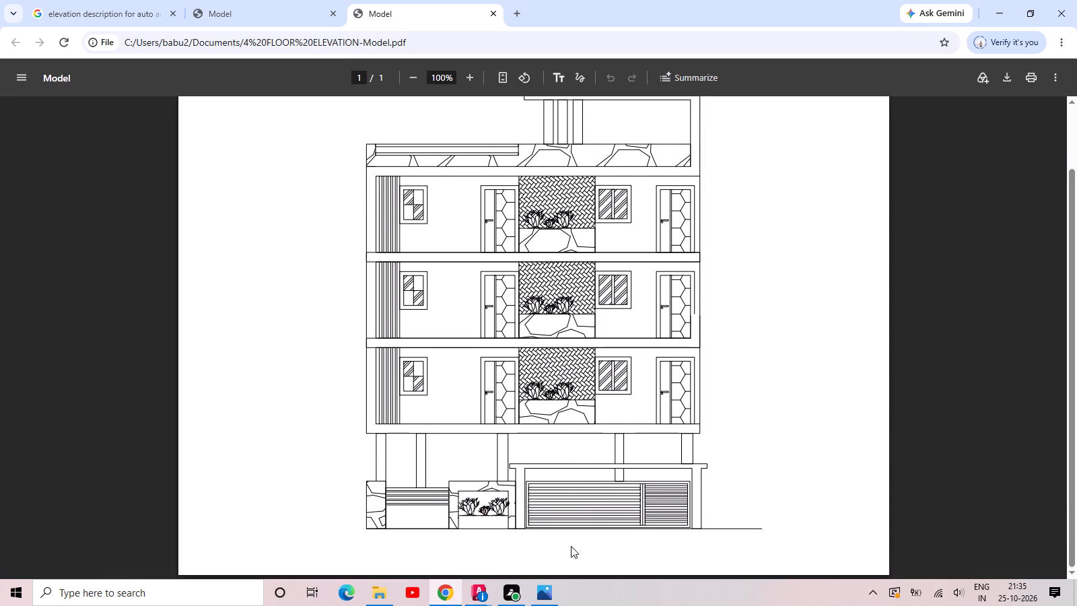